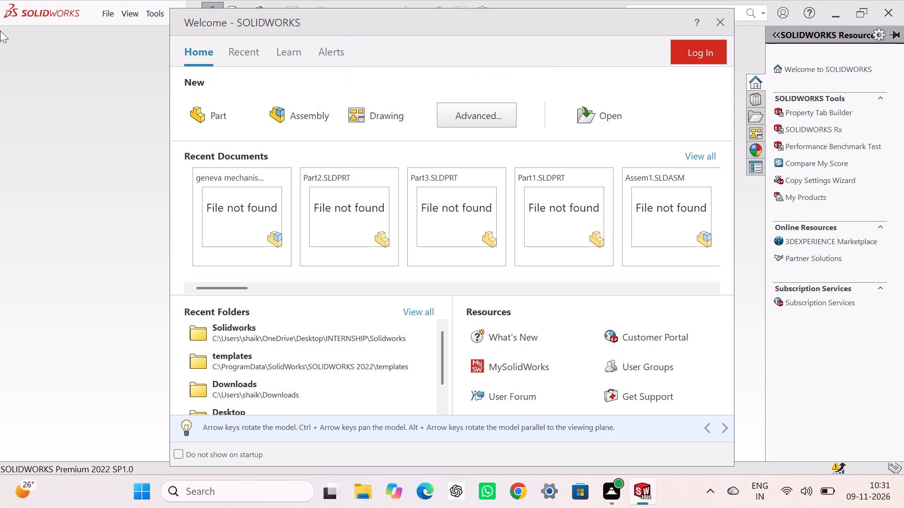
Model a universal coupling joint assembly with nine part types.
Create a new part document.
left_click(226, 112)
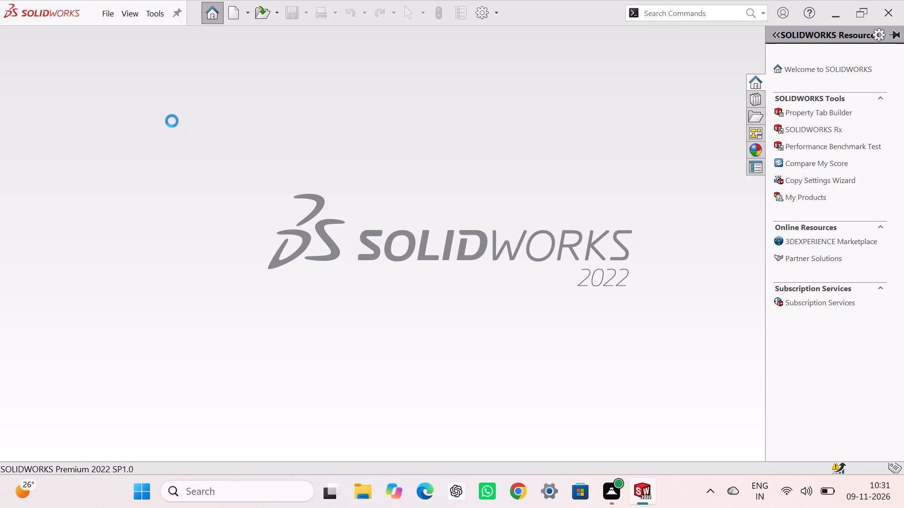
left_click(171, 120)
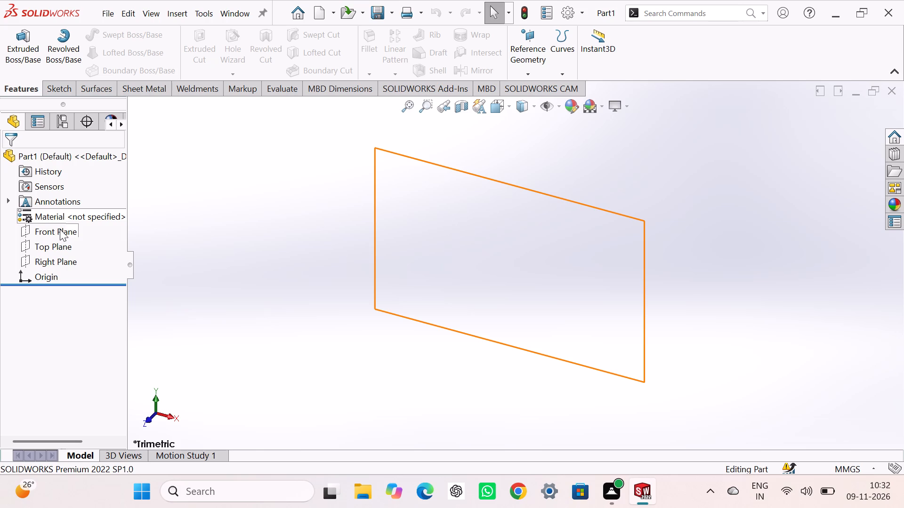
Start a sketch on the Front Plane.
left_click(60, 229)
left_click(70, 216)
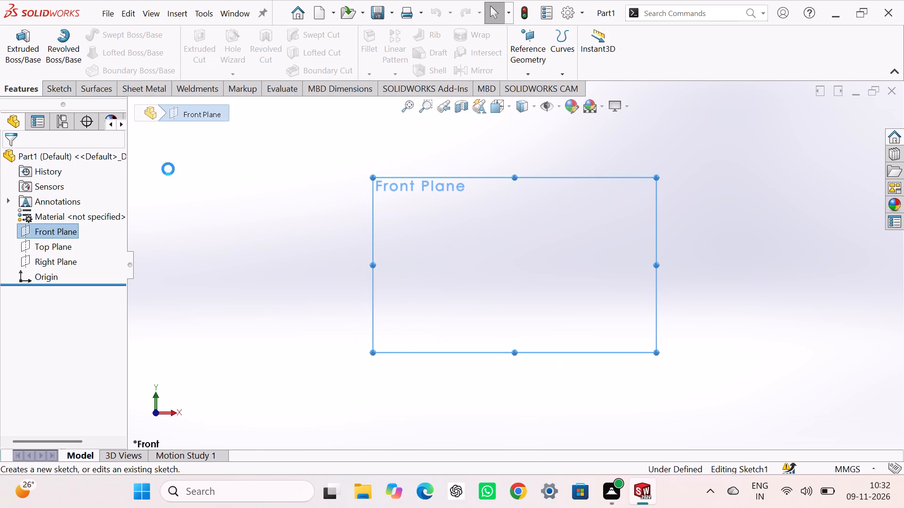
Sketch a closed ten-line hook outline from the origin: base about 70 mm, vertical side about 81 mm, inward upper arm and slanted lower arm.
left_click(82, 36)
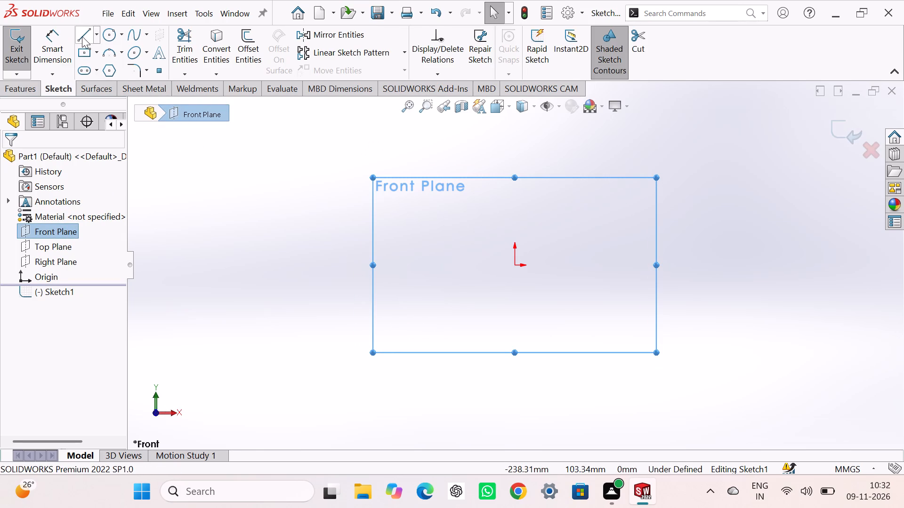
left_click(514, 265)
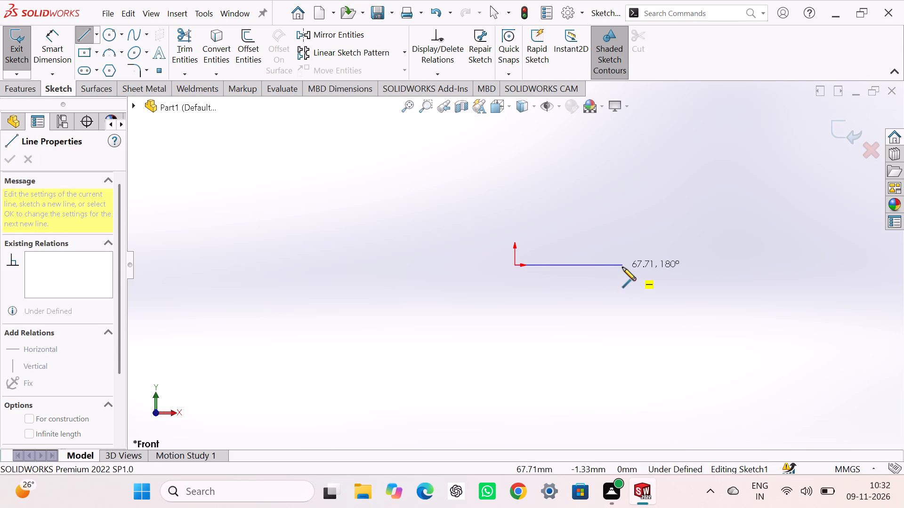
left_click(627, 263)
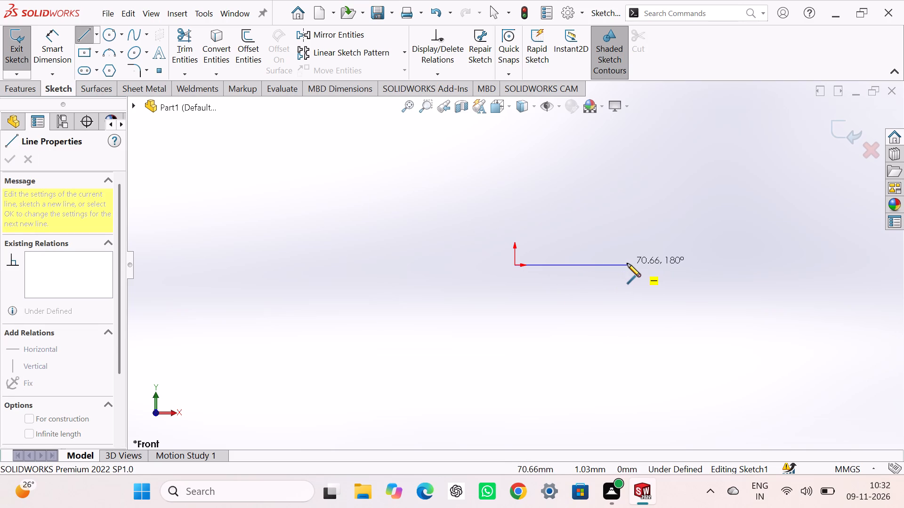
left_click(627, 135)
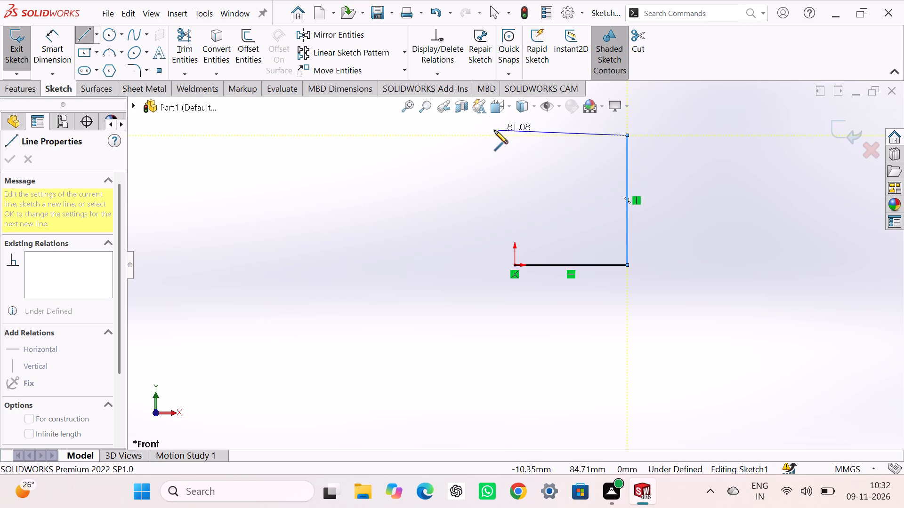
left_click(477, 135)
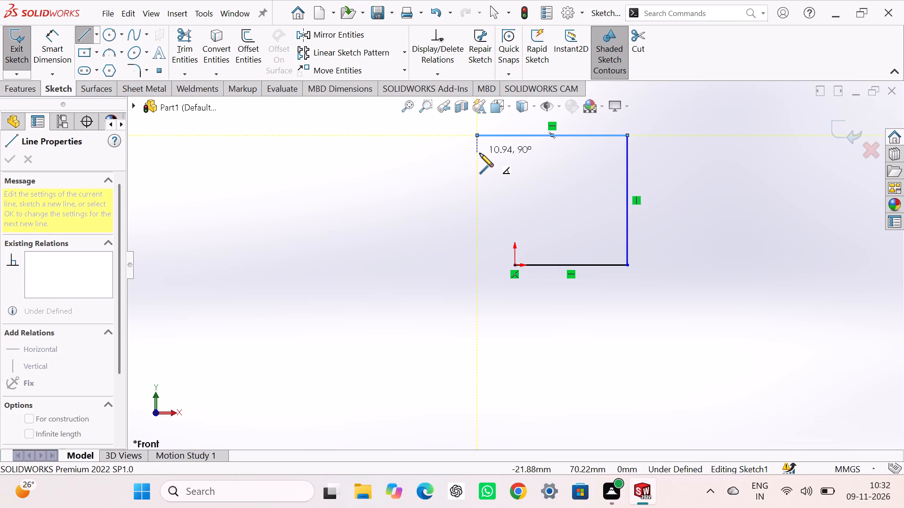
left_click(480, 153)
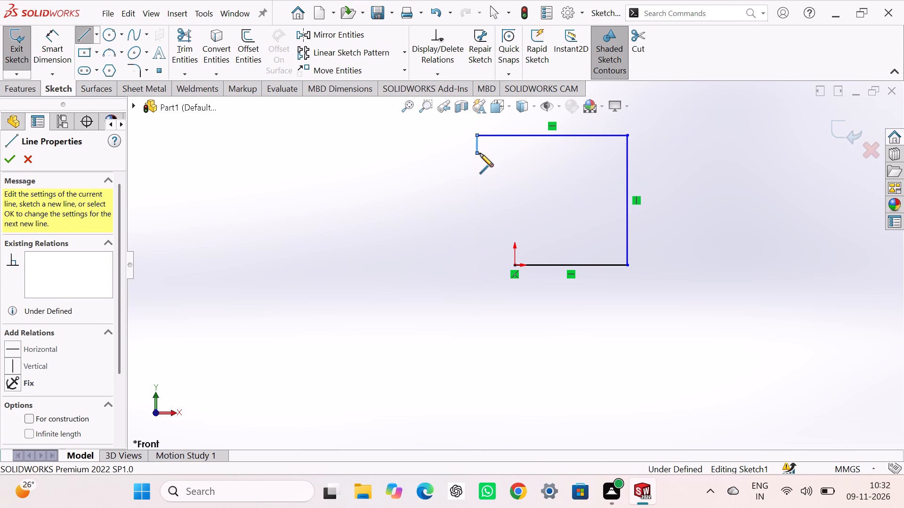
left_click(605, 151)
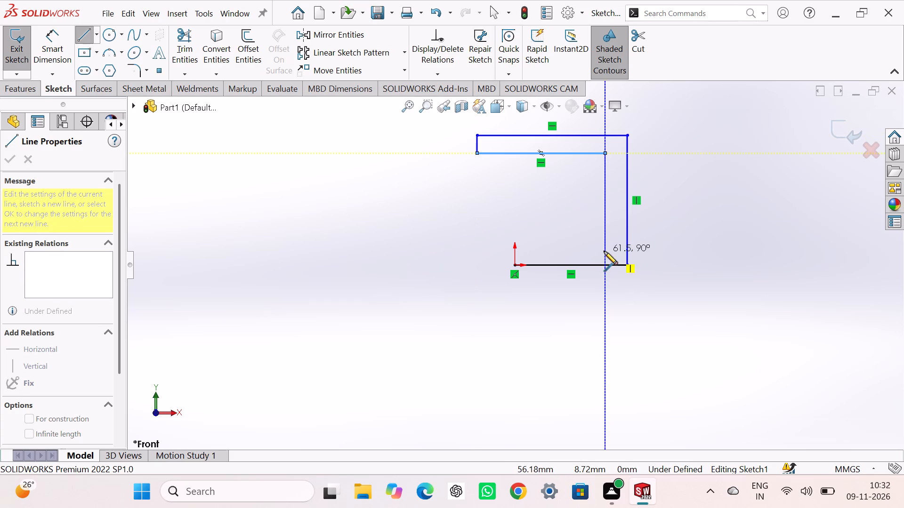
left_click(604, 251)
left_click(514, 250)
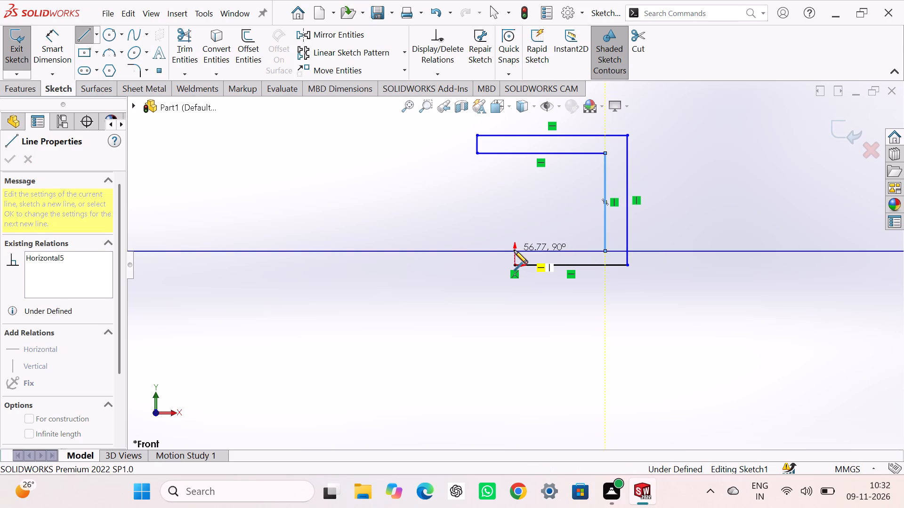
left_click(452, 207)
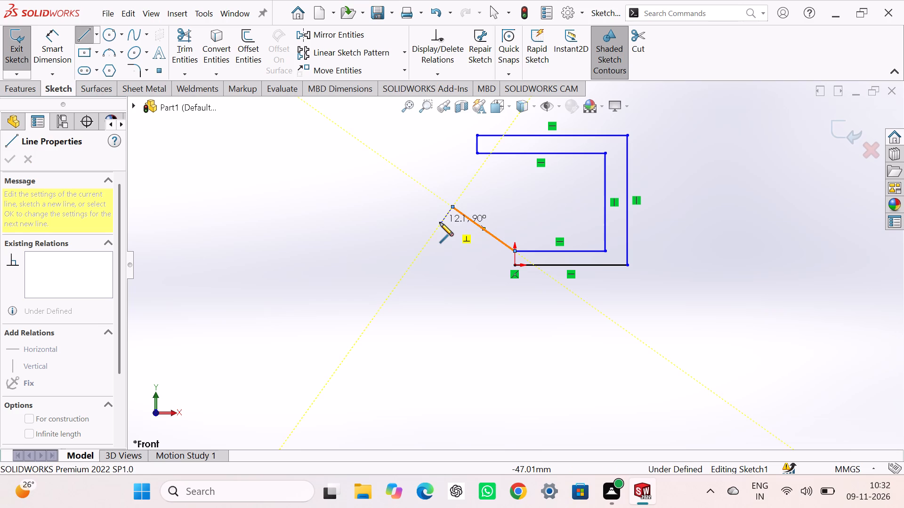
left_click(438, 225)
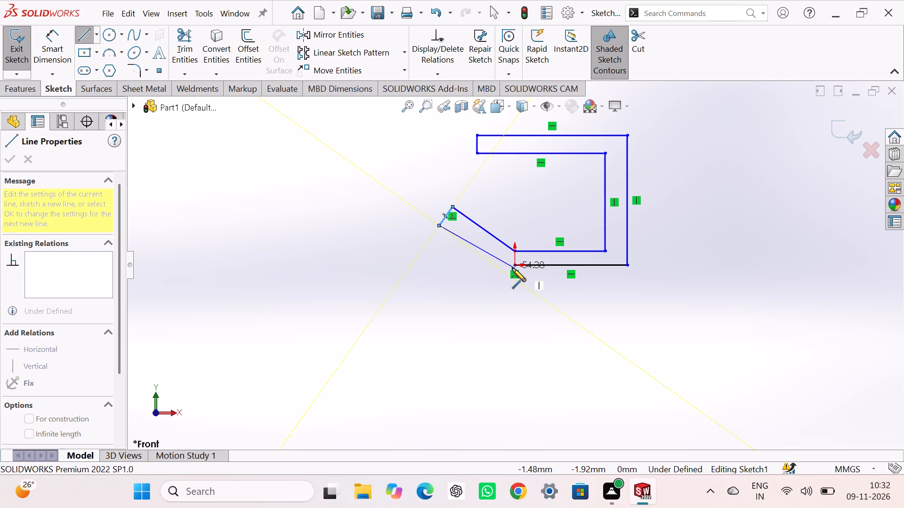
left_click(512, 266)
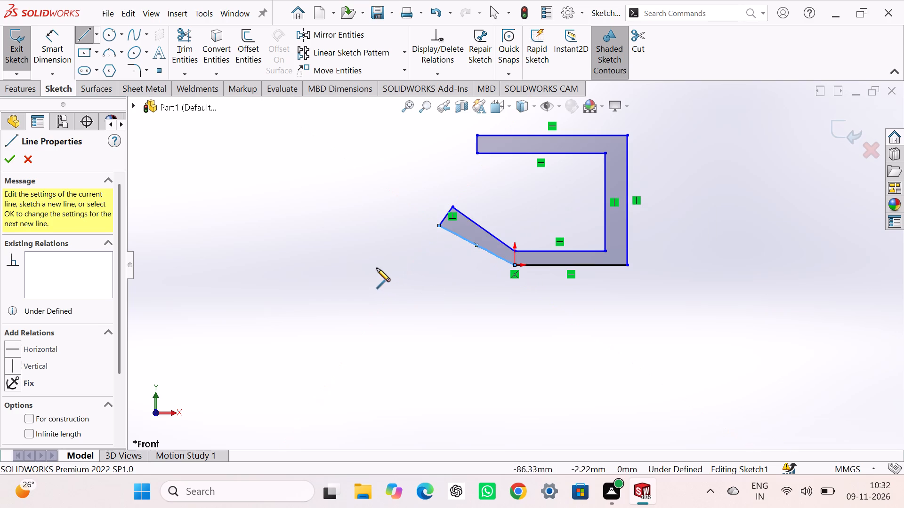
right_click(377, 268)
left_click(395, 281)
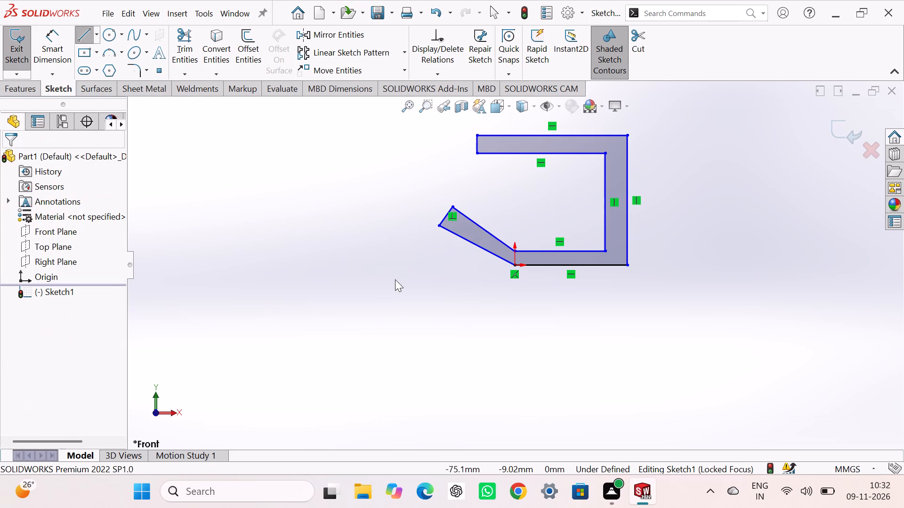
Dimension the angle between the slanted arm's outer line and the bottom horizontal line as 140°.
right_click_drag(401, 304, 395, 242)
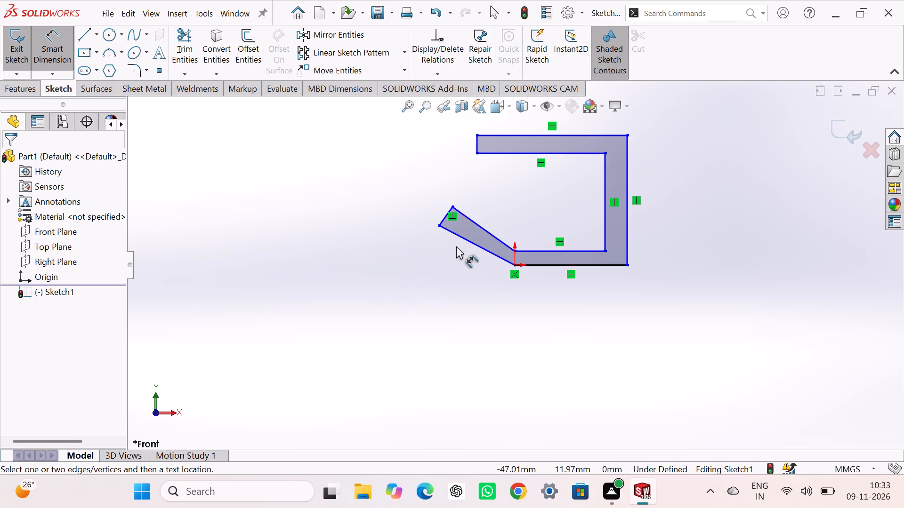
left_click(484, 251)
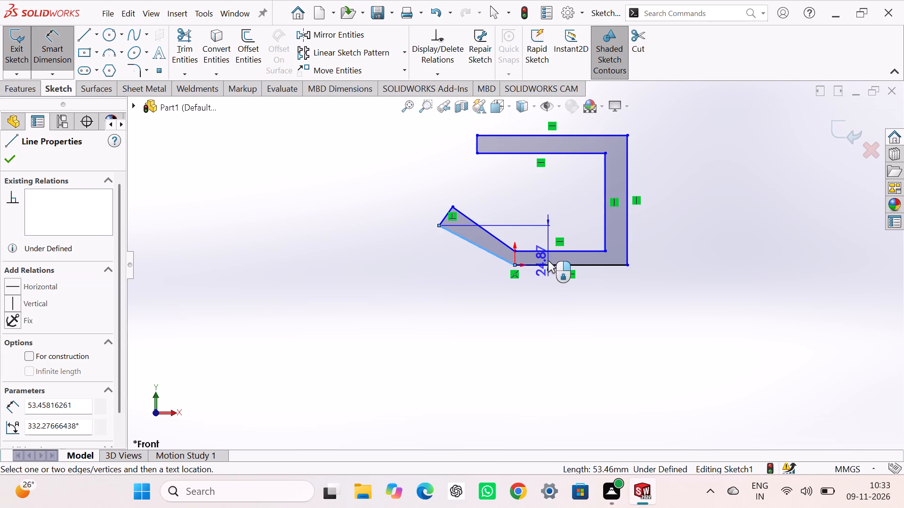
left_click(550, 264)
left_click(520, 229)
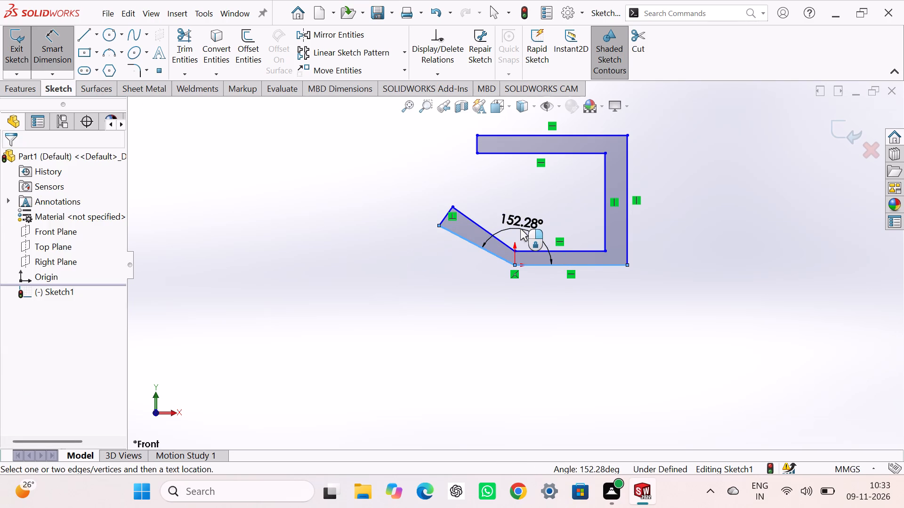
type("14")
key("0")
key("Return")
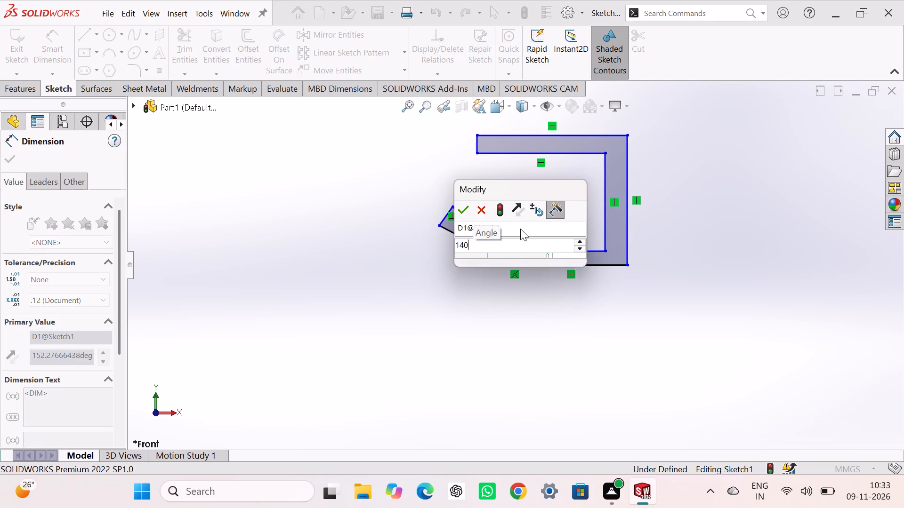
left_click(543, 198)
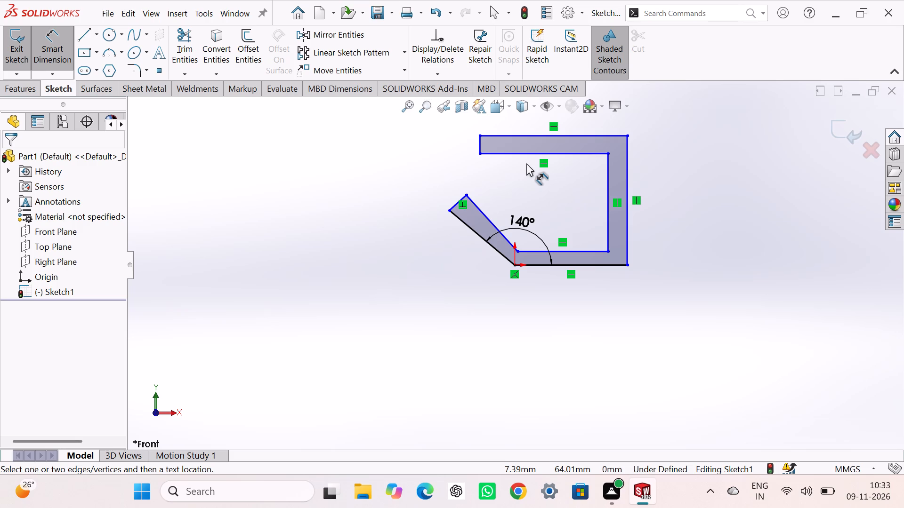
Dimension the slanted arm's outer line to a length of 45.09 mm.
left_click(470, 228)
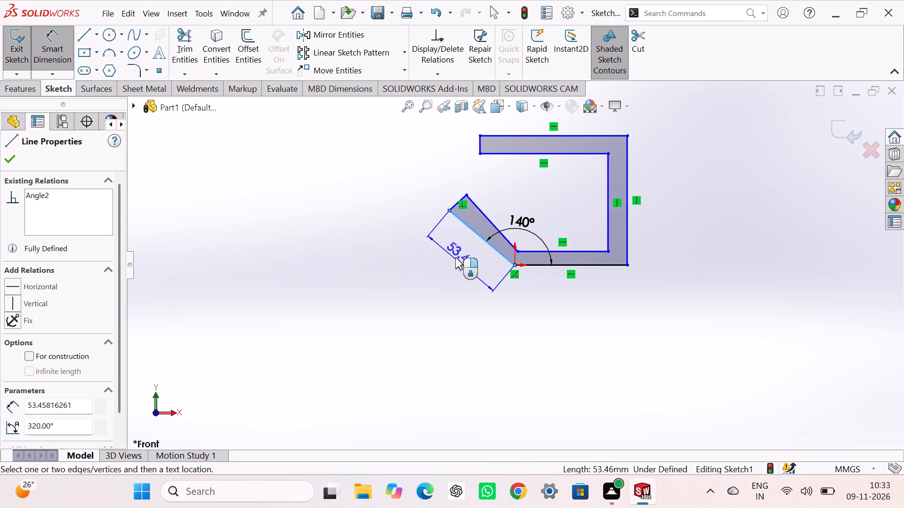
left_click(455, 257)
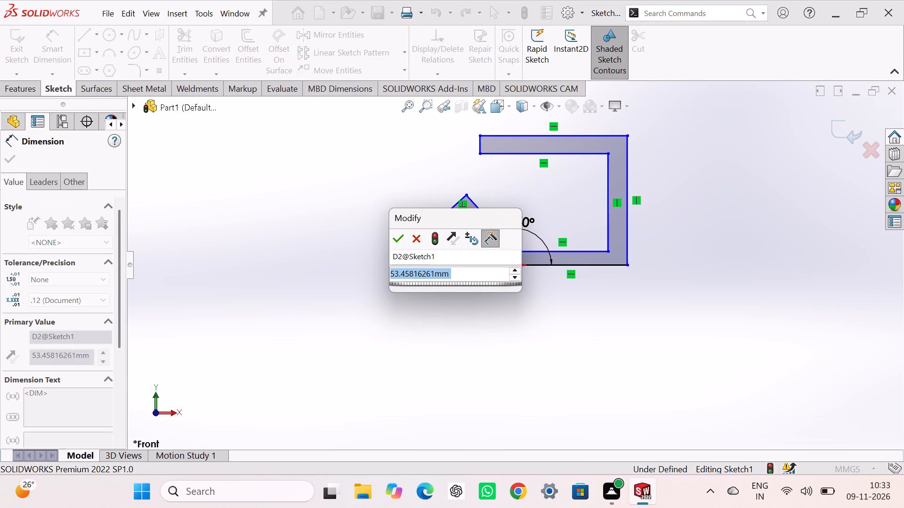
type("45")
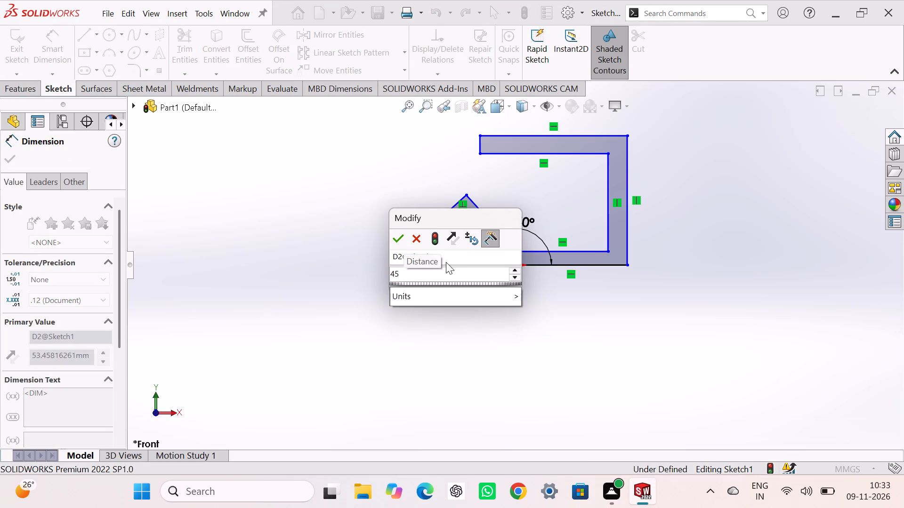
key("period")
key("0")
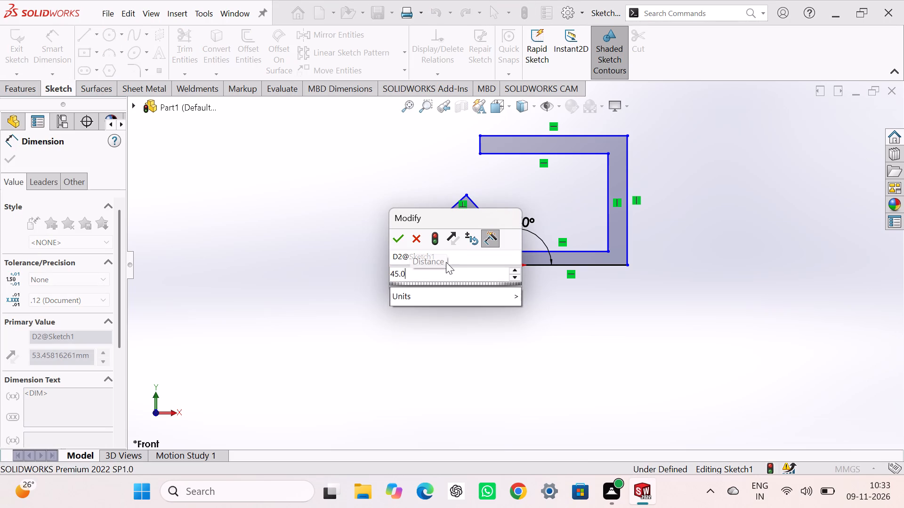
key("9")
key("Return")
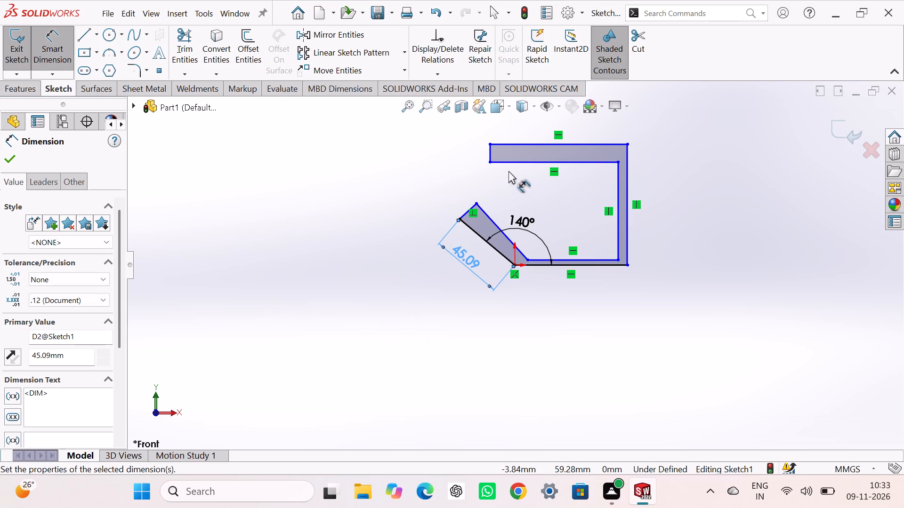
Dimension the outline's uppermost horizontal line to a length of 63.51 mm.
left_click(588, 145)
left_click(586, 128)
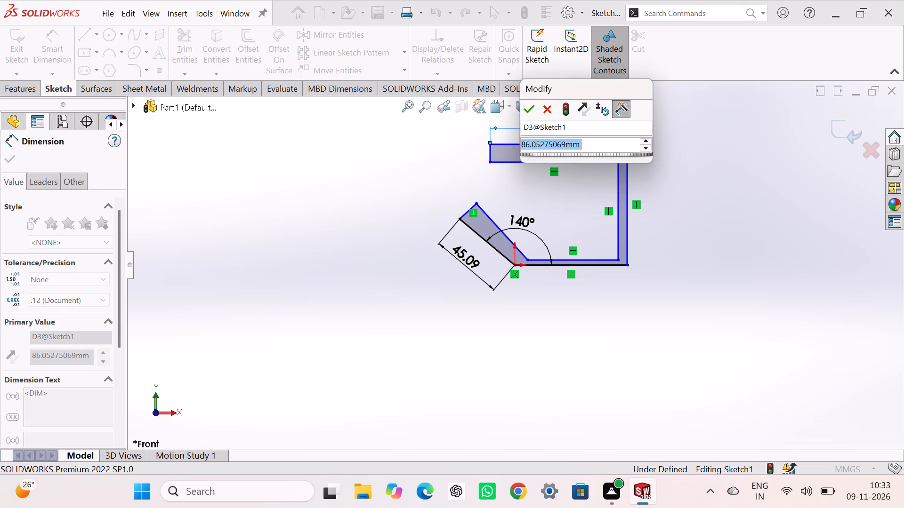
type("63")
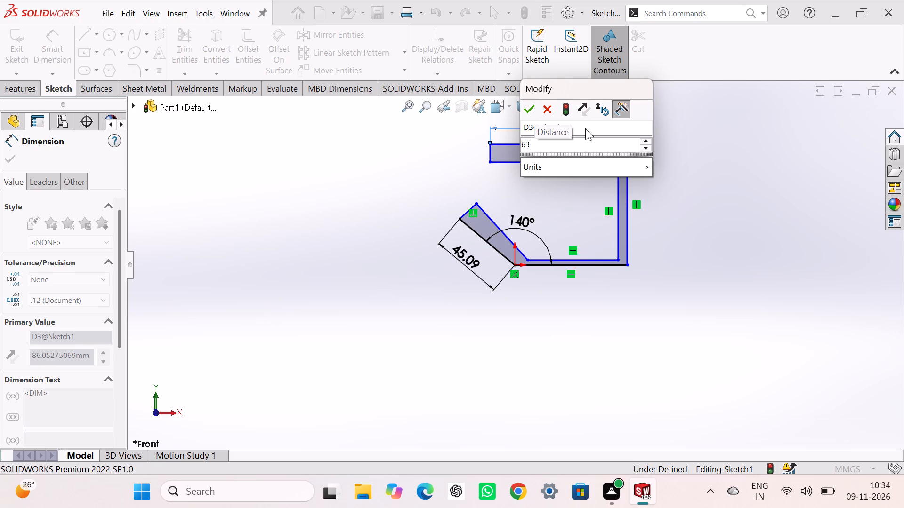
key("period")
type("51")
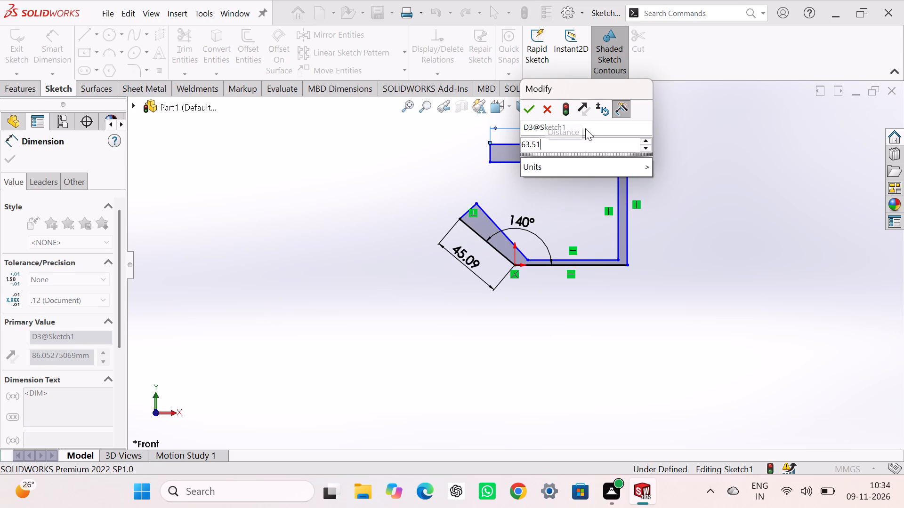
key("Return")
key("Escape")
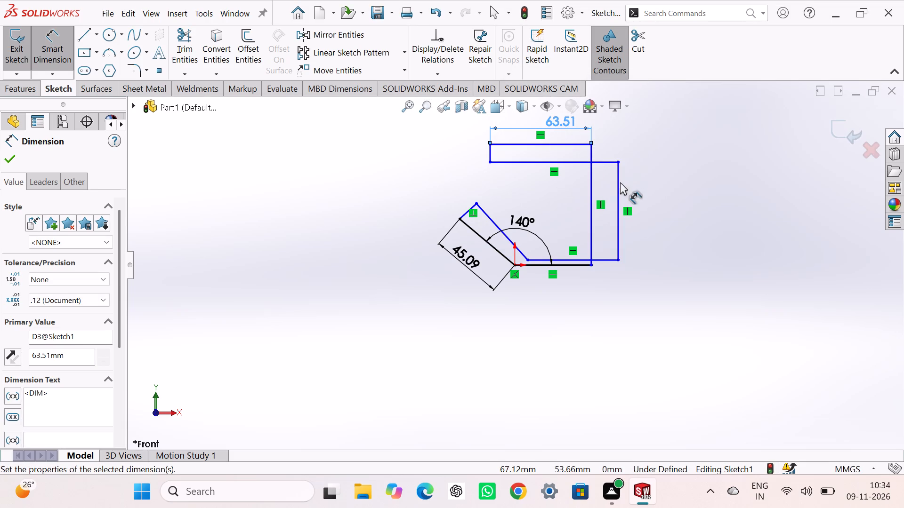
Move the inner vertical line back inside the outer vertical line, about 39 mm horizontally from the origin.
left_click_drag(619, 193, 576, 192)
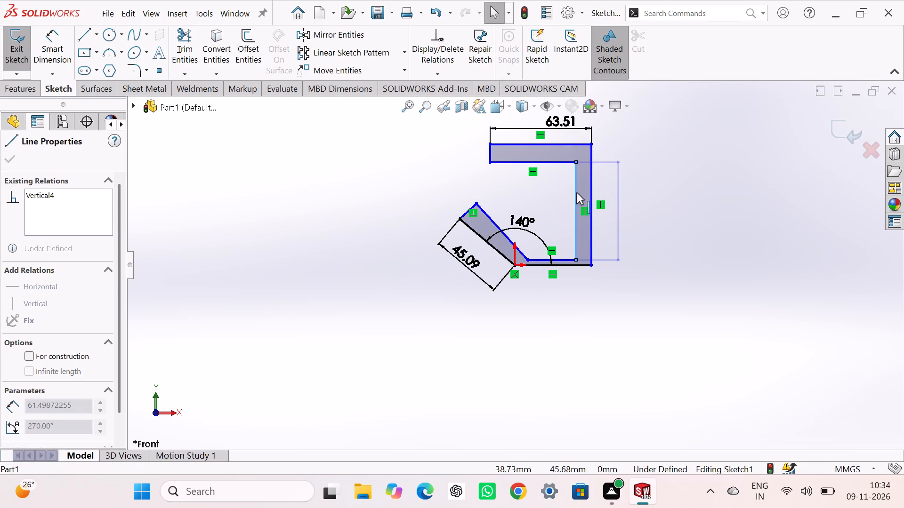
left_click_drag(576, 192, 577, 191)
key("Escape")
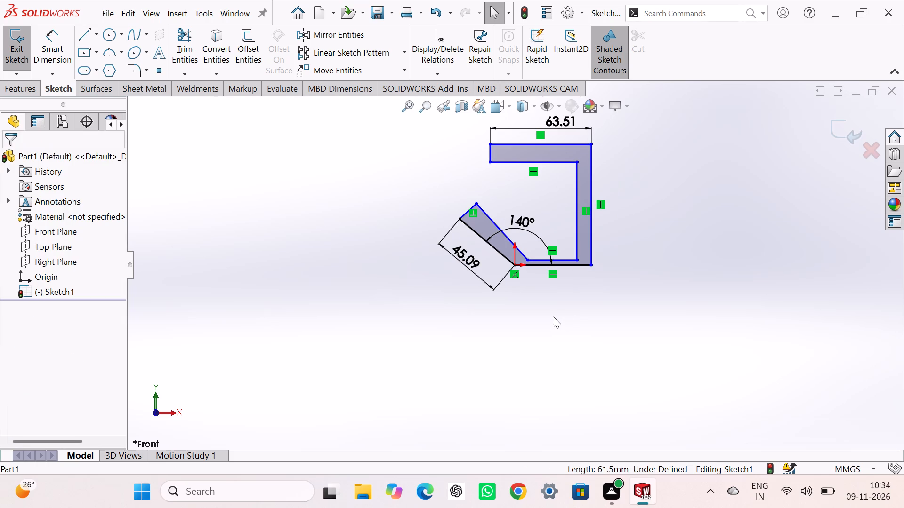
Dimension the outline's bottom horizontal line, starting at the origin, to a length of 54.12 mm.
right_click_drag(414, 325, 414, 256)
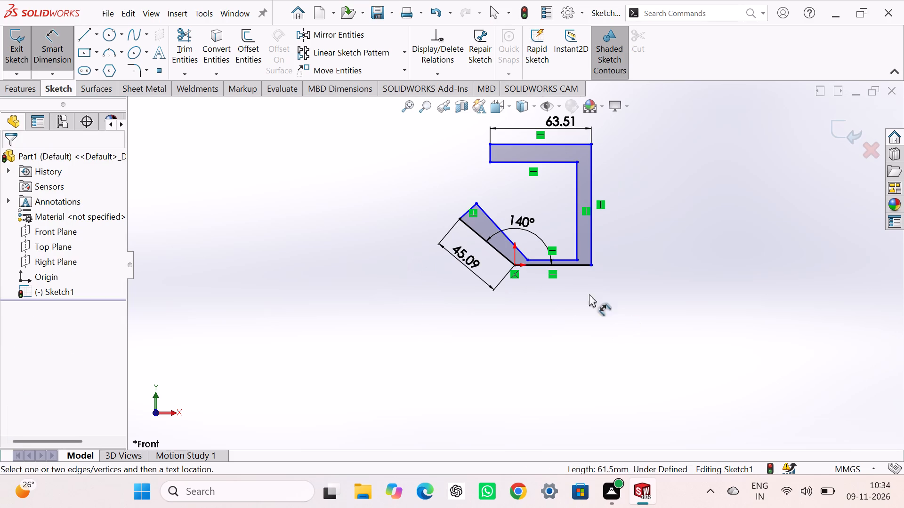
left_click(566, 267)
left_click(558, 309)
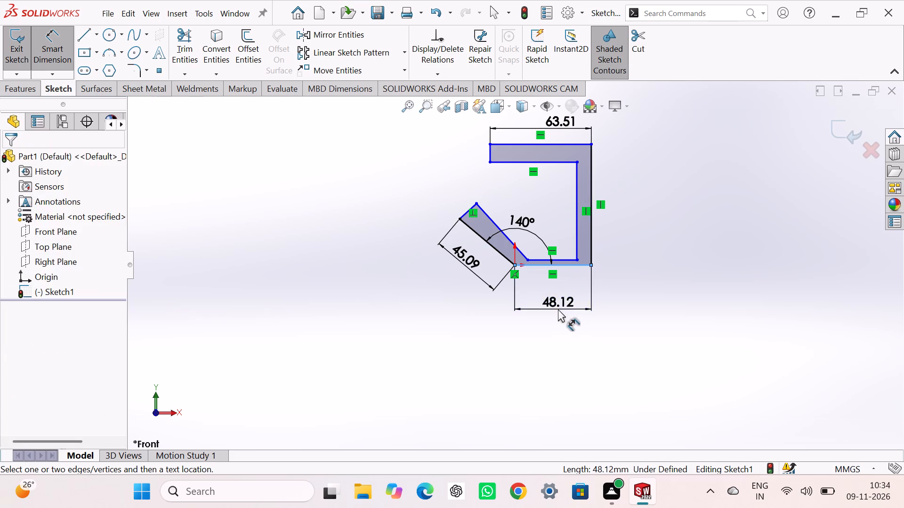
key("4")
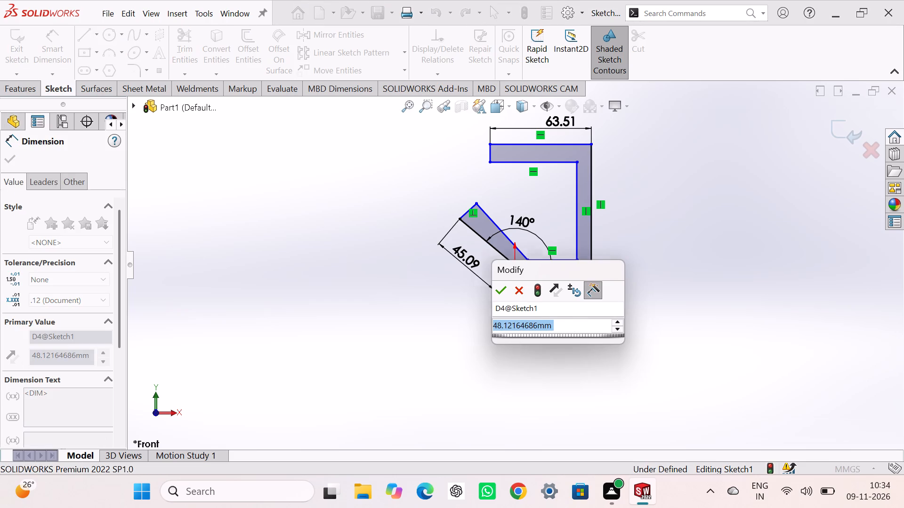
key("4")
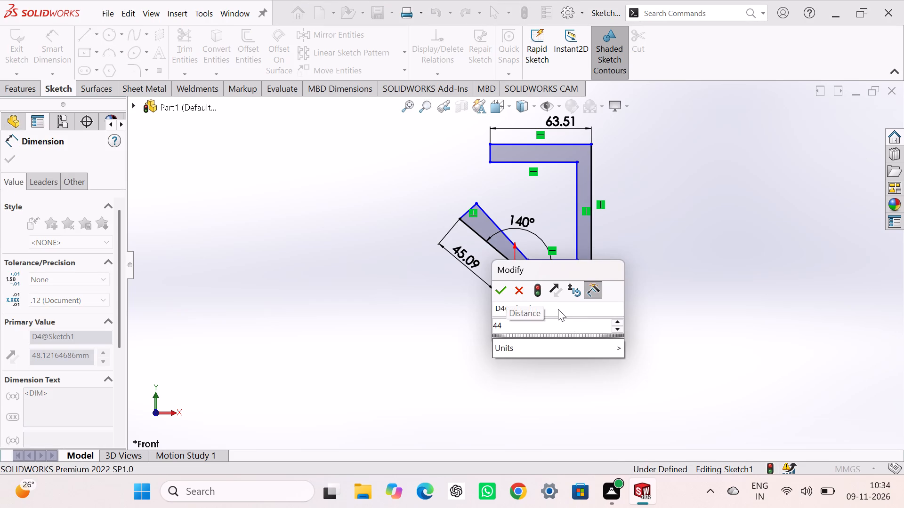
key("BackSpace")
key("BackSpace")
type("54")
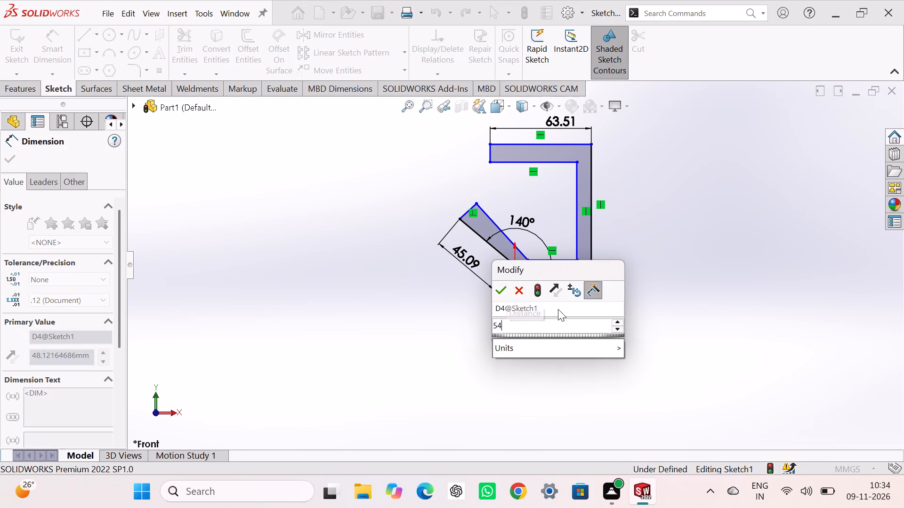
key("comma")
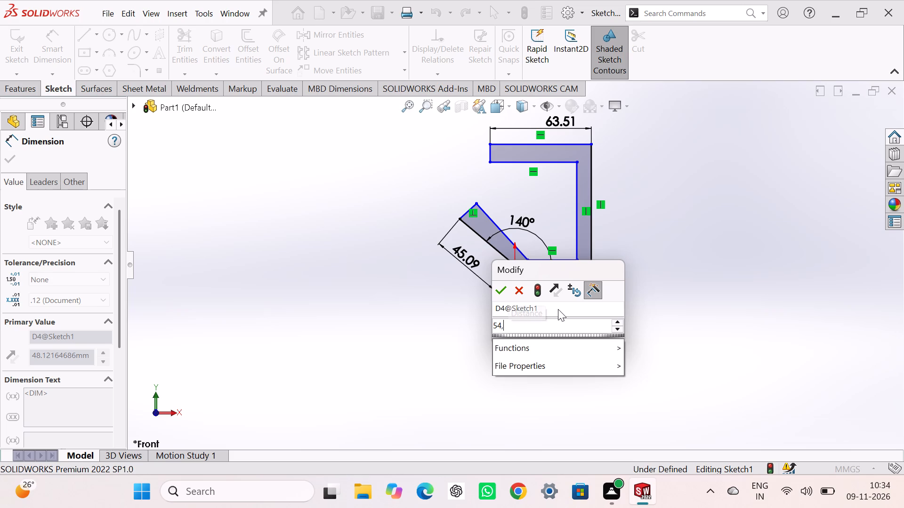
key("BackSpace")
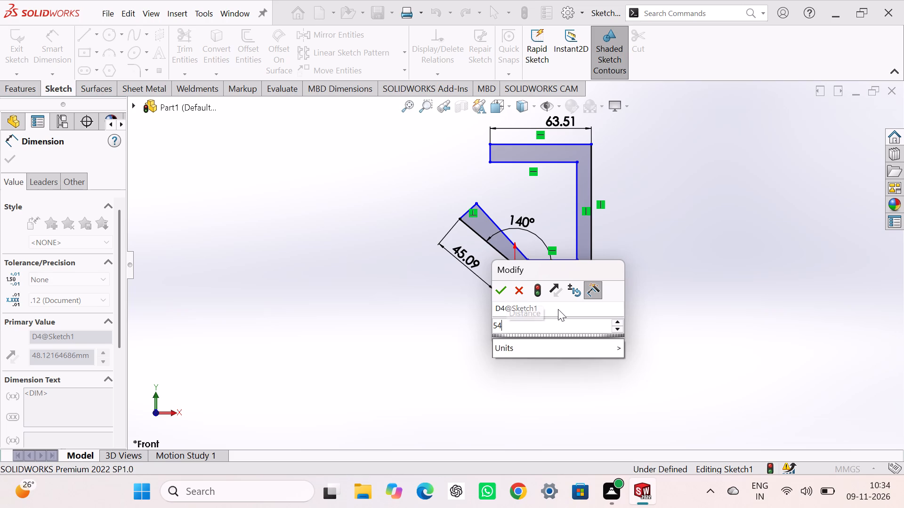
key("period")
type("12")
key("Return")
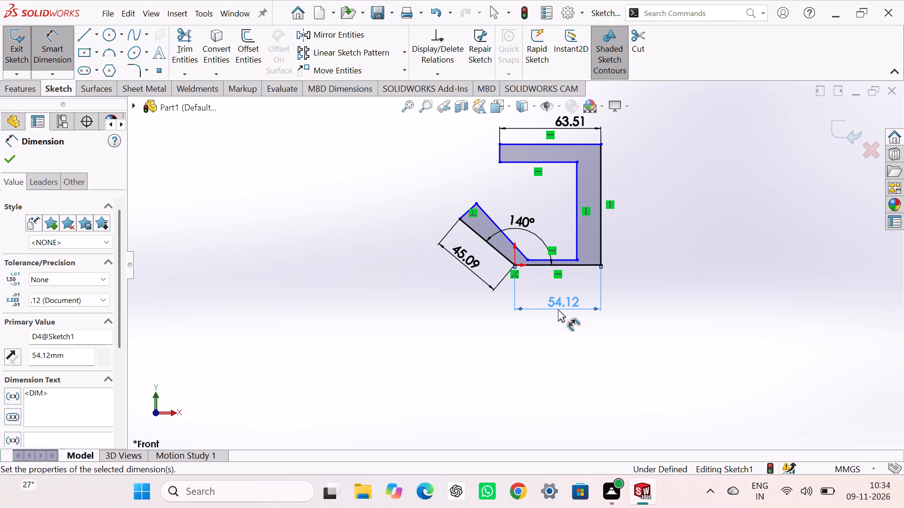
Dimension the outline's outer vertical line to a length of 95.25 mm.
scroll(558, 309, "up", 1)
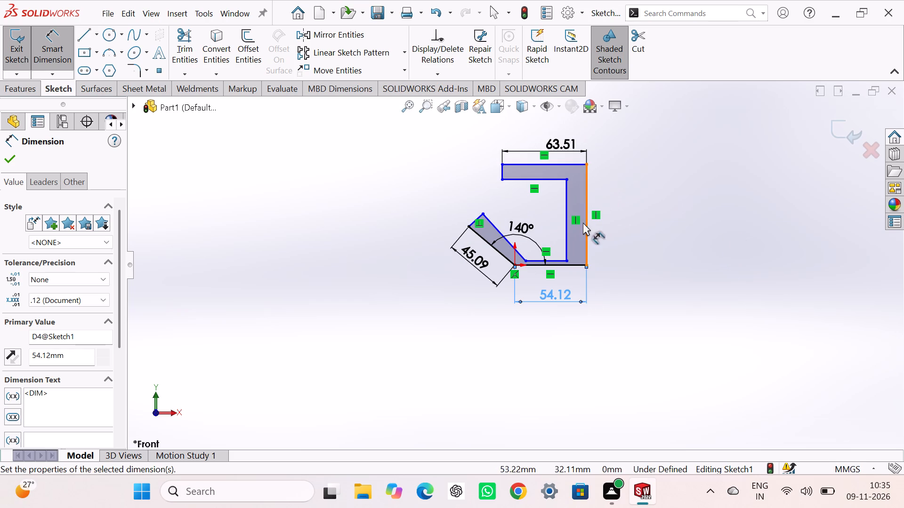
left_click(586, 224)
left_click(635, 228)
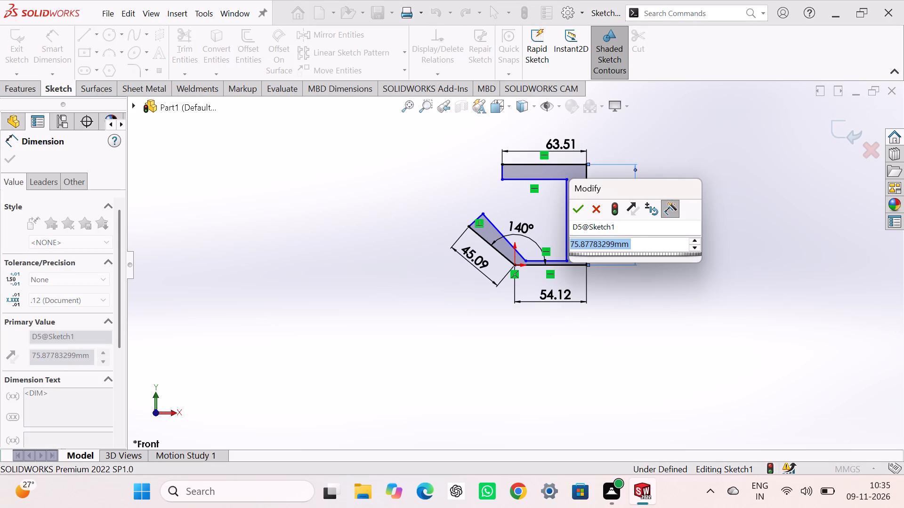
key("9")
key("5")
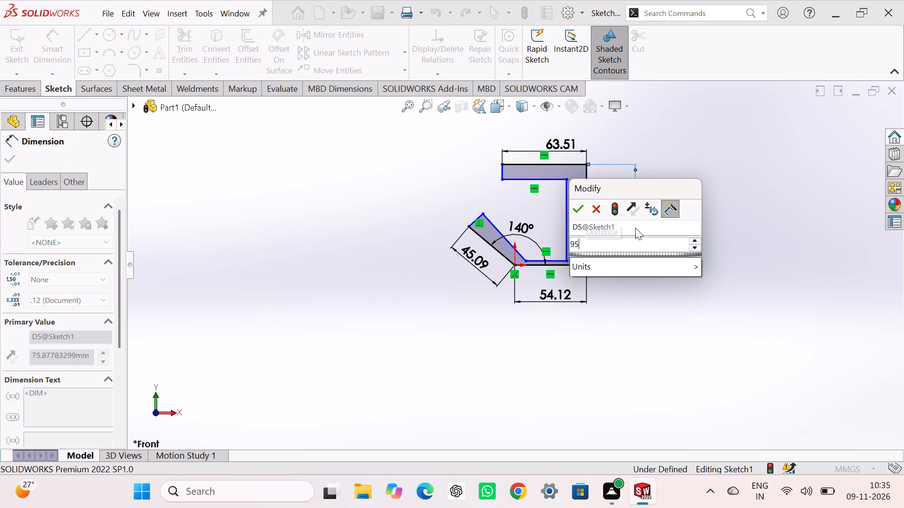
key("period")
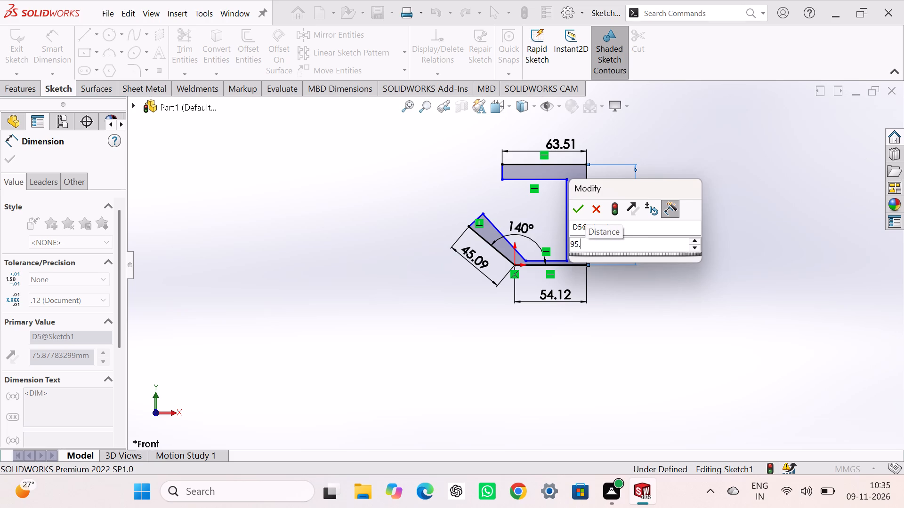
type("25")
key("Return")
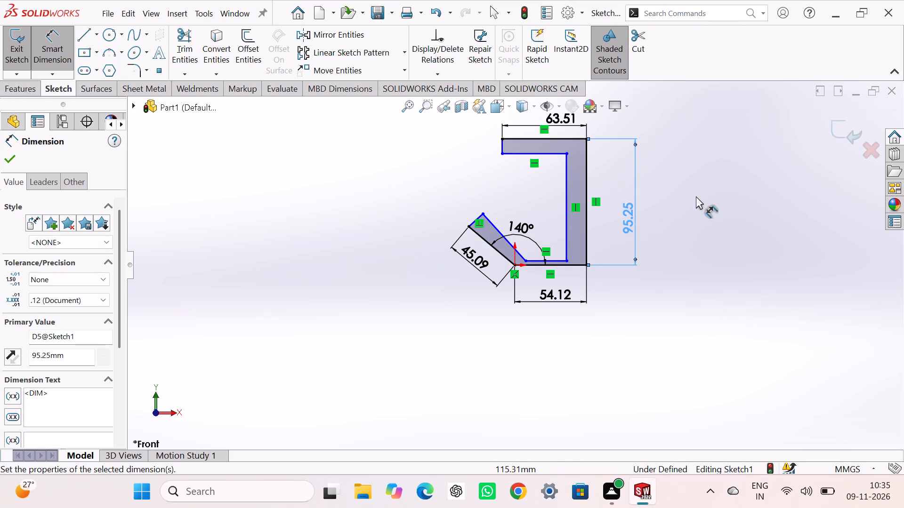
left_click(700, 195)
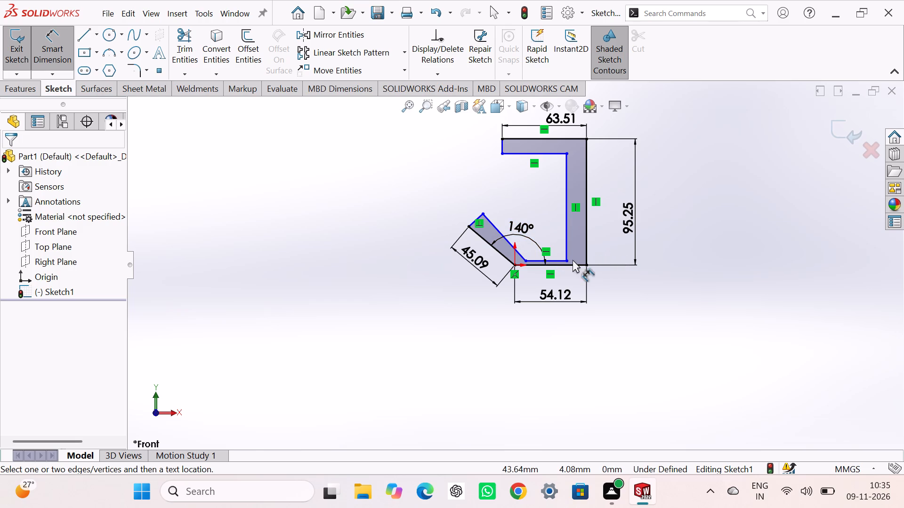
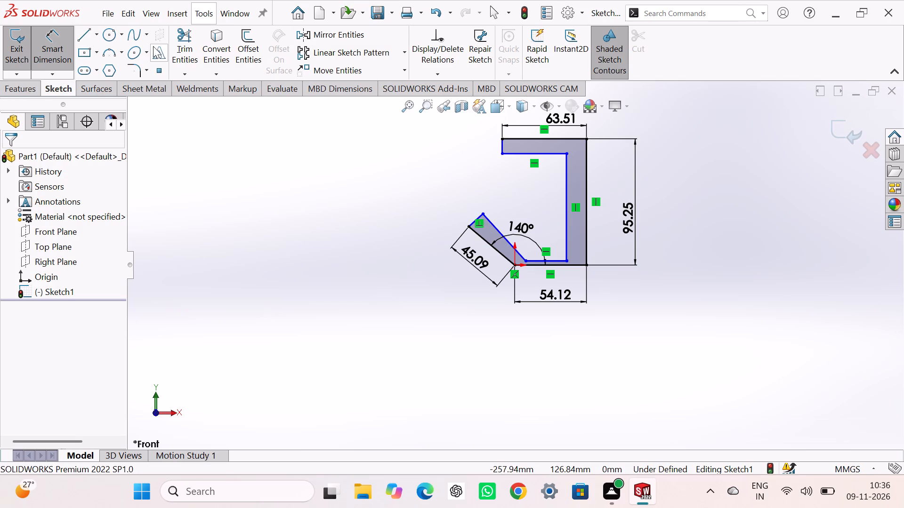
Fillet the two outer corners at the ends of the outer vertical line with a 9.53 mm radius.
left_click(136, 73)
type("9.")
key("5")
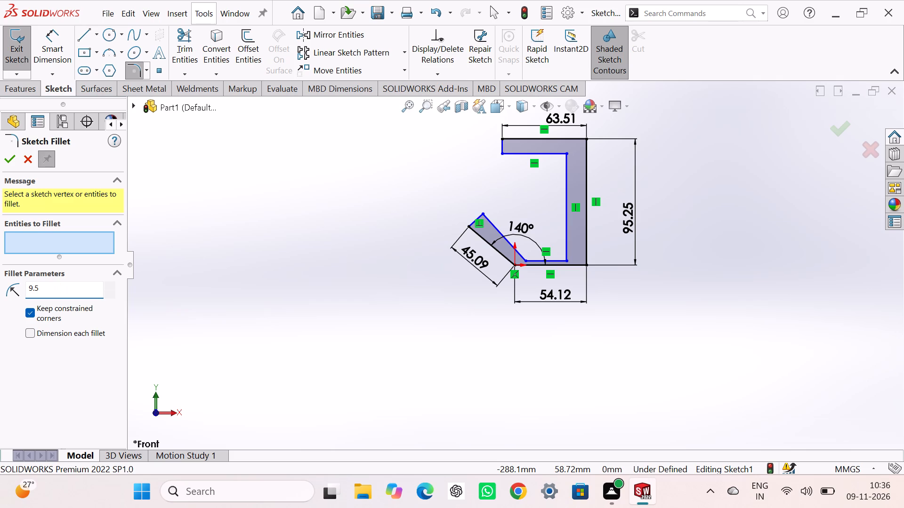
key("3")
key("Return")
left_click(565, 139)
left_click(588, 152)
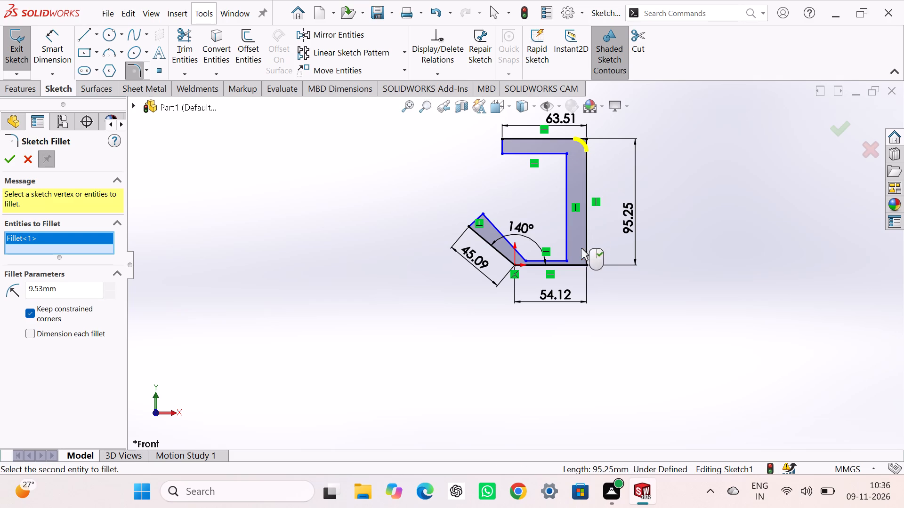
left_click(578, 268)
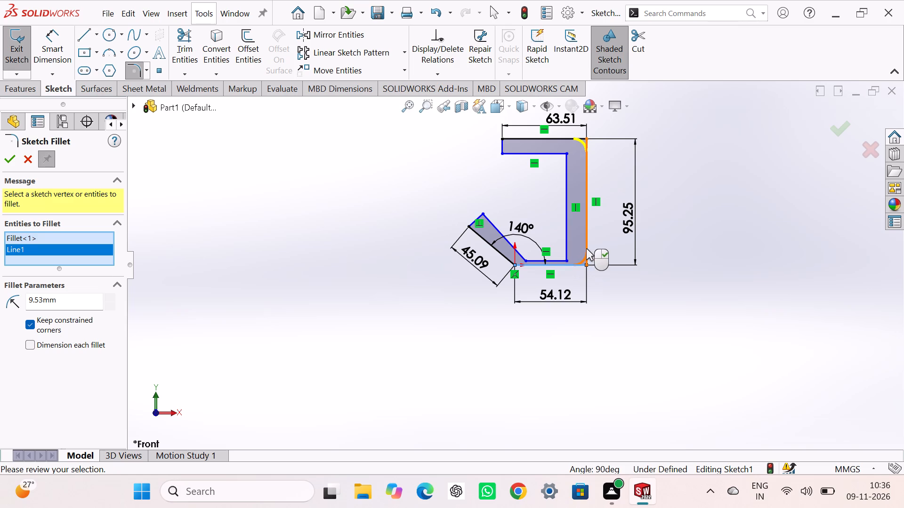
left_click(586, 248)
left_click(13, 159)
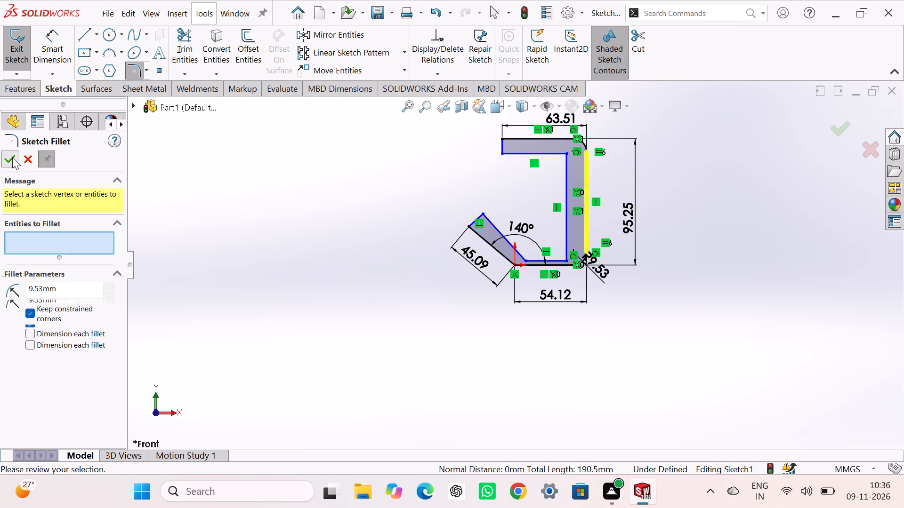
left_click(12, 157)
left_click(264, 159)
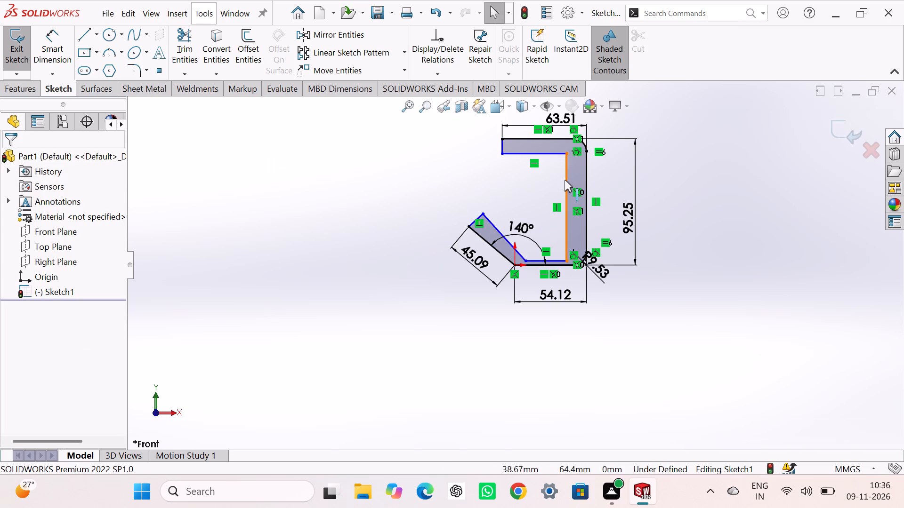
Move the inner vertical line closer to the outer vertical line, leaving a gap of about 7 mm.
left_click_drag(565, 180, 579, 180)
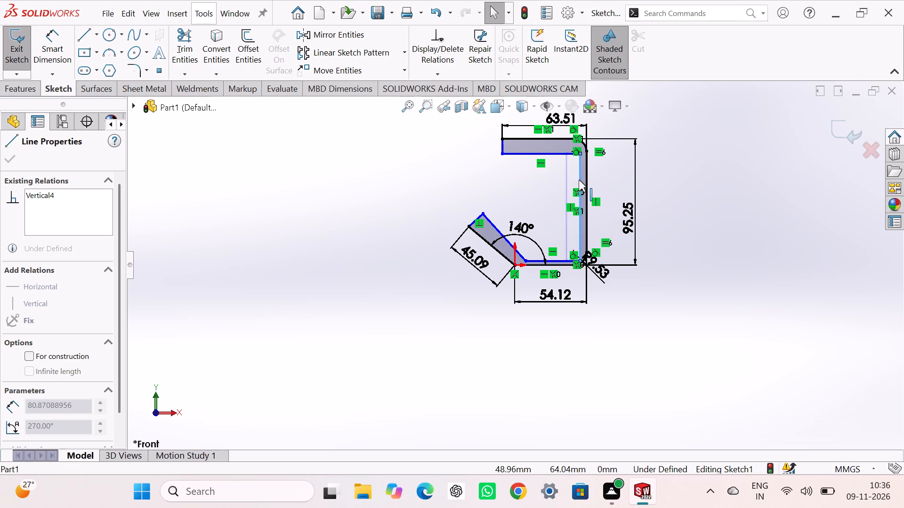
left_click_drag(579, 180, 577, 179)
left_click(714, 227)
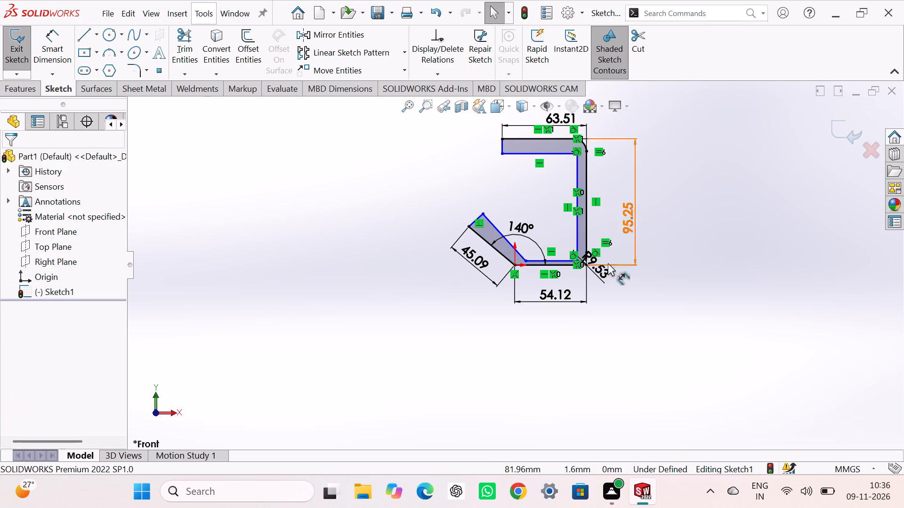
Move the inner bottom horizontal line up, about 6.6 mm above the outline's bottom line.
left_click_drag(564, 259, 565, 248)
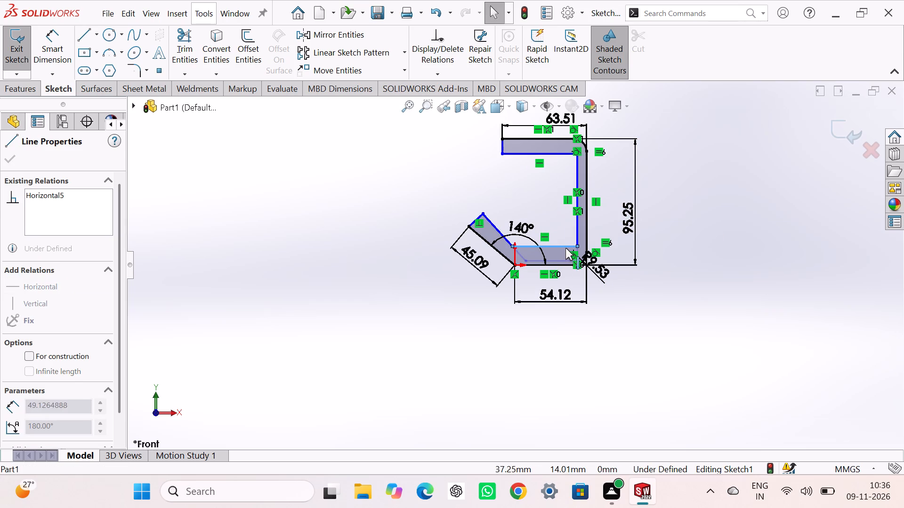
left_click_drag(565, 248, 572, 256)
left_click(568, 313)
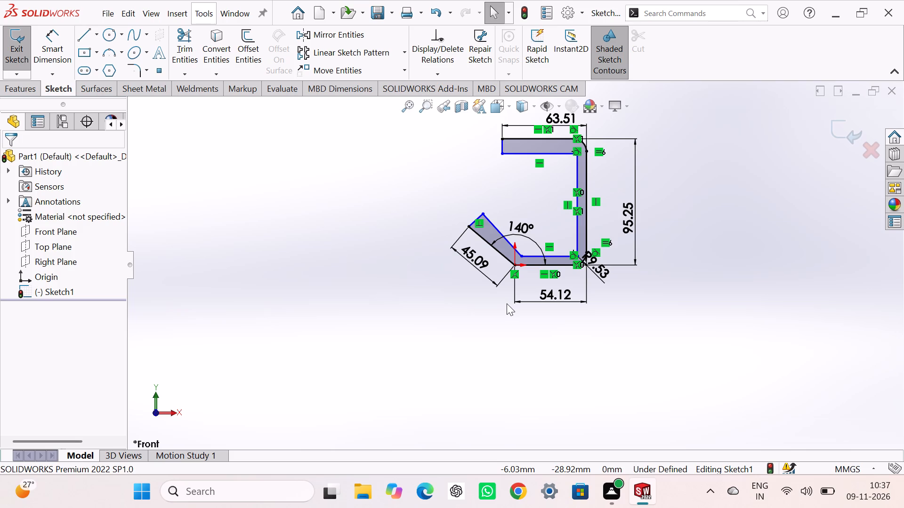
Dimension the upper arm's thickness between its two horizontal lines as 6.35 mm.
right_click_drag(395, 279, 389, 206)
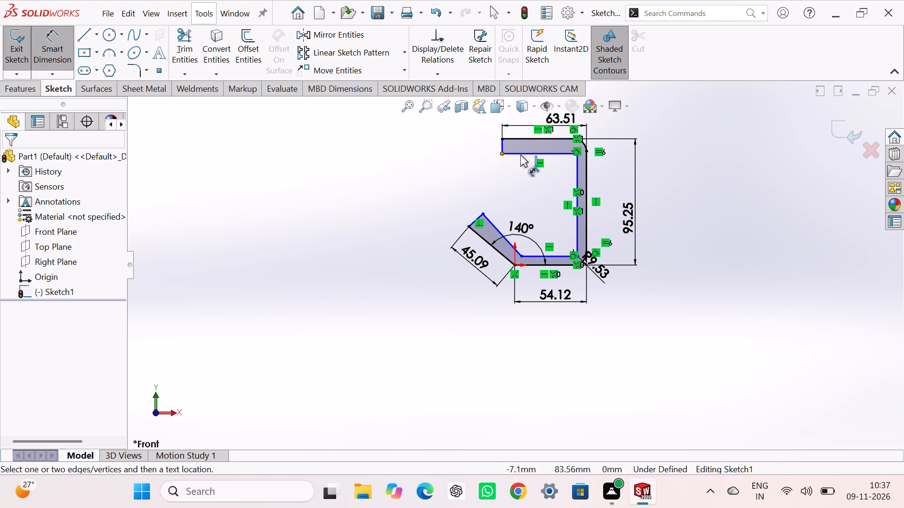
left_click(521, 154)
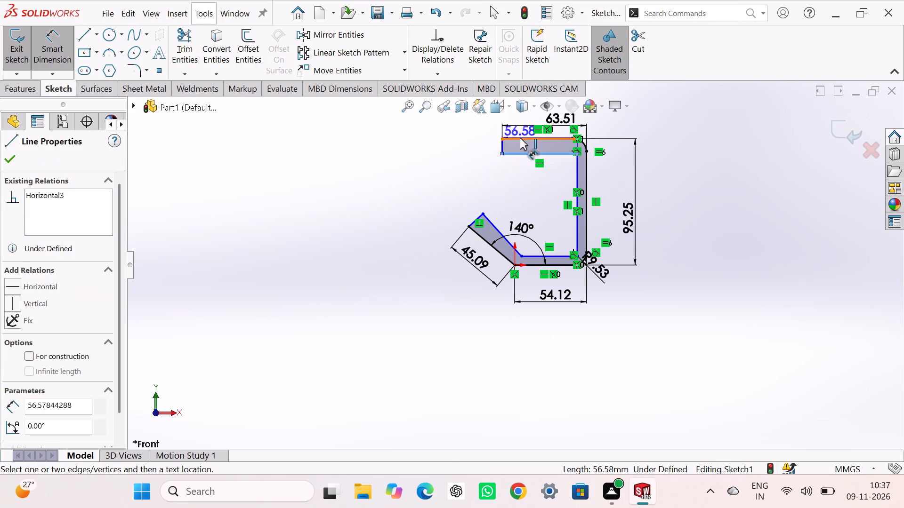
left_click(520, 138)
left_click(471, 145)
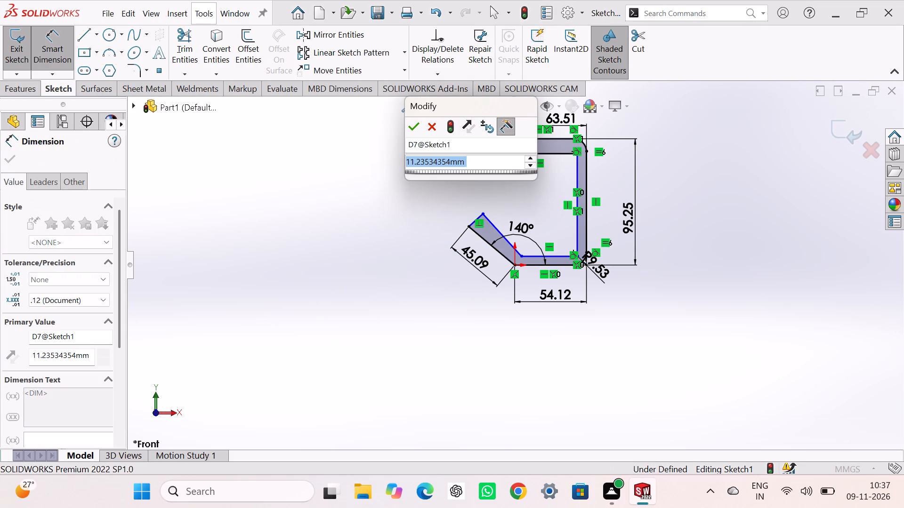
key("6")
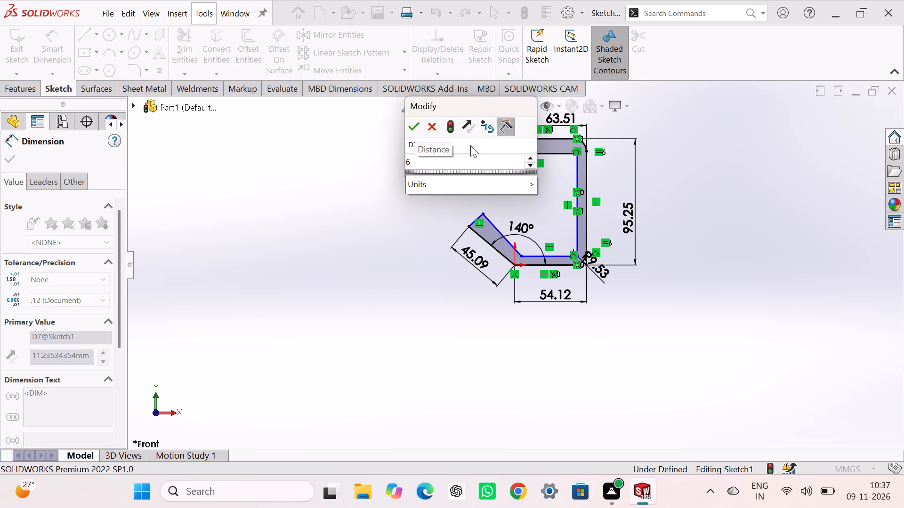
key("period")
type("35")
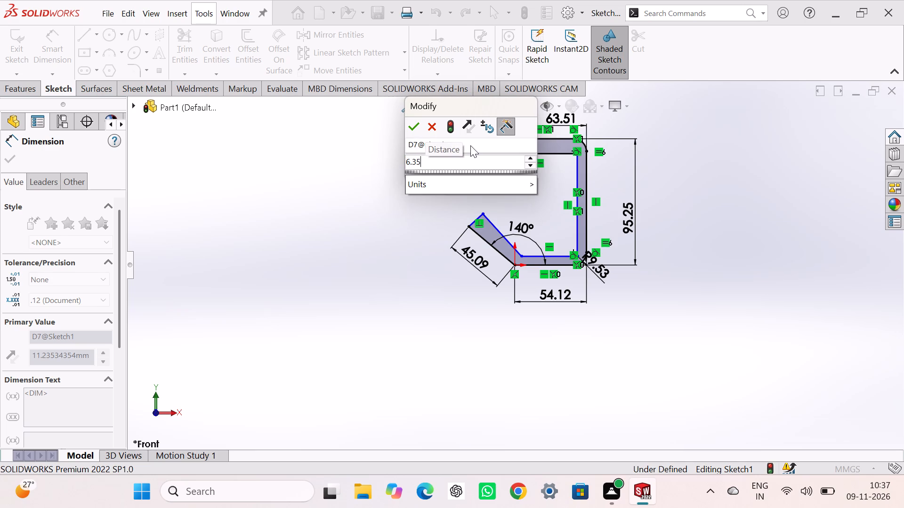
key("Return")
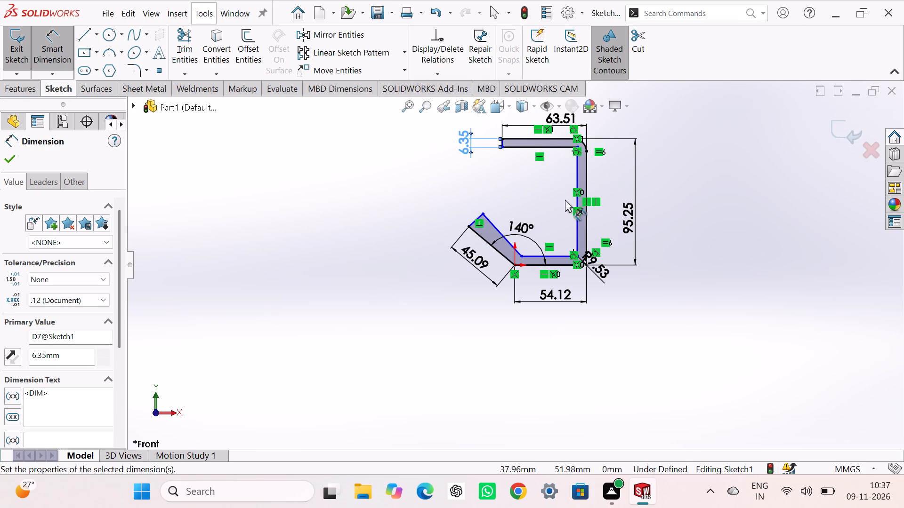
Dimension the vertical wall's thickness between the inner and outer vertical lines as 6.35 mm.
left_click(577, 227)
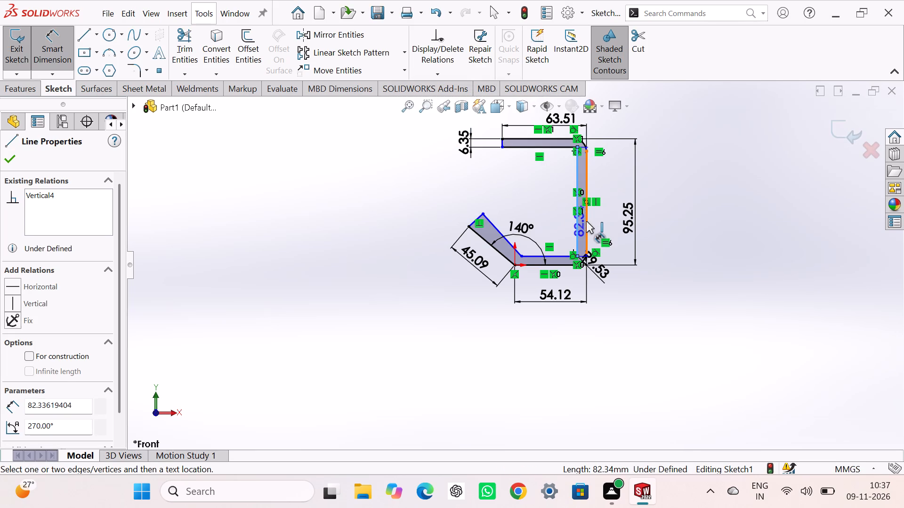
left_click(586, 221)
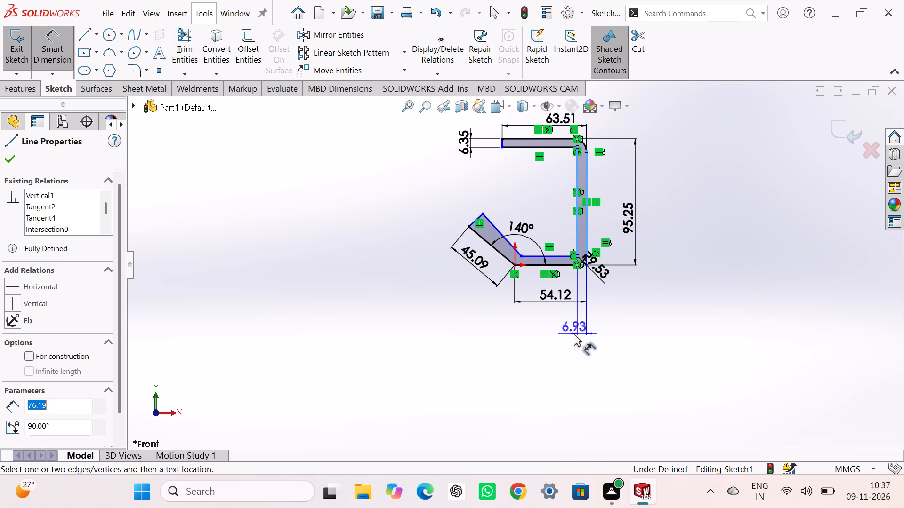
left_click(572, 333)
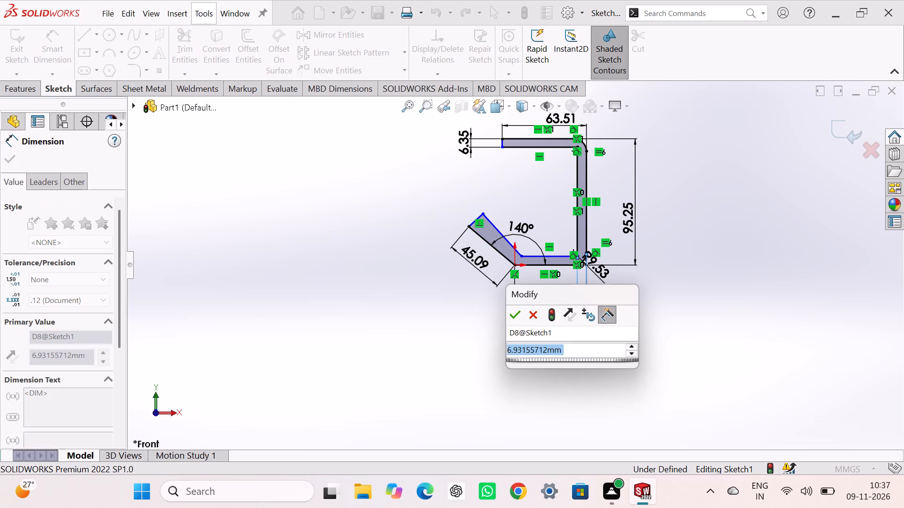
type("6.")
type("35")
key("Return")
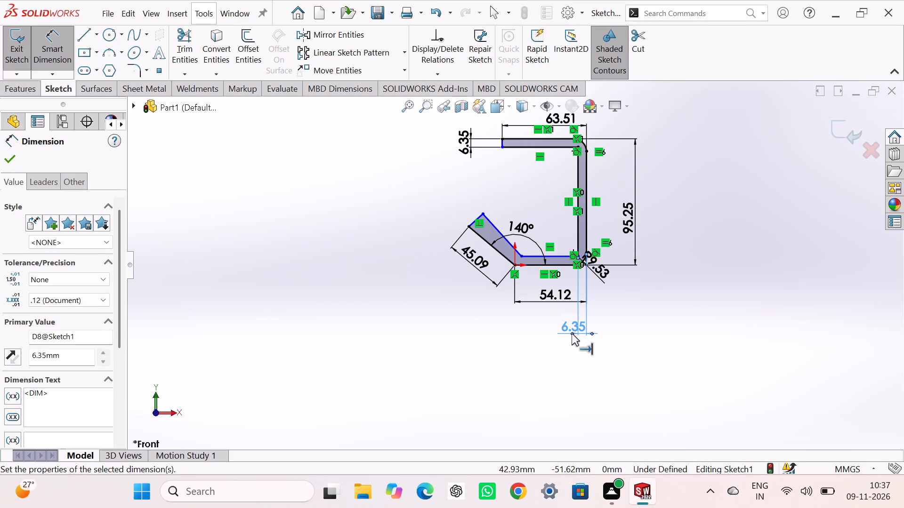
Dimension the bottom arm's thickness between its two horizontal lines as 6.35 mm.
left_click(563, 267)
left_click(562, 256)
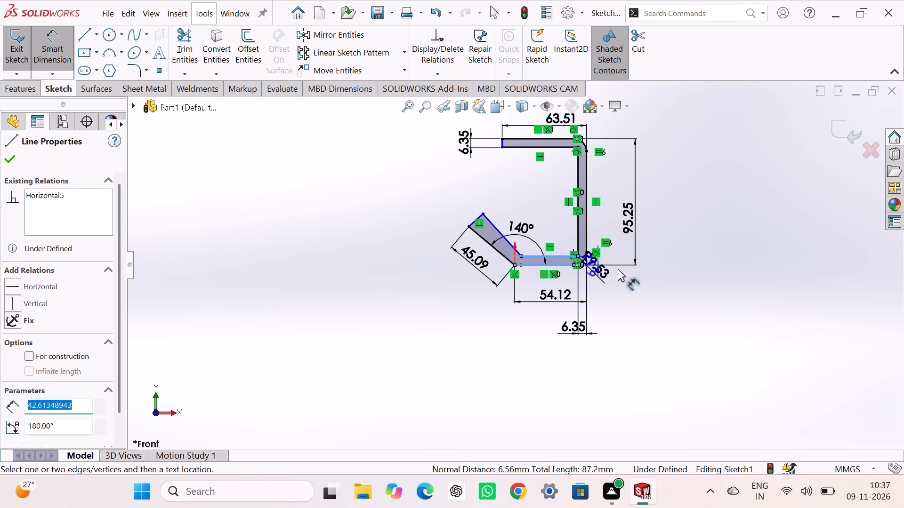
left_click(646, 286)
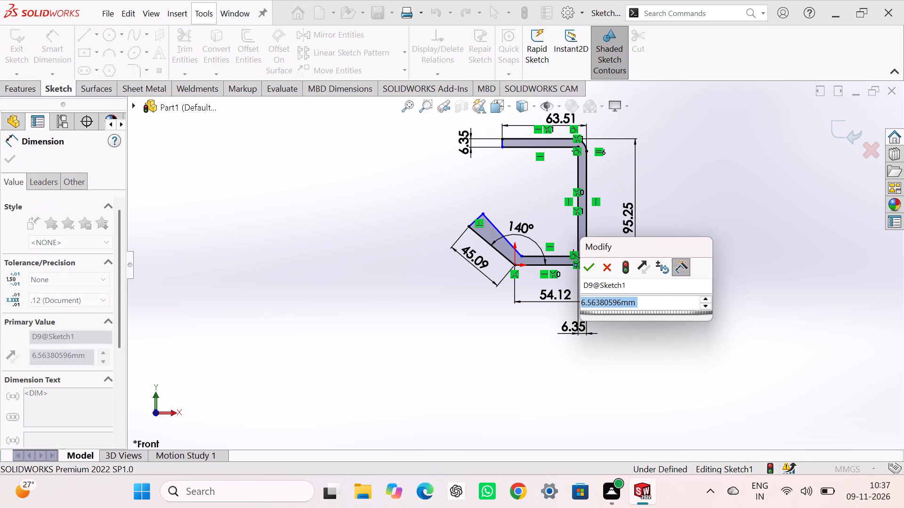
key("6")
type(".35")
key("Return")
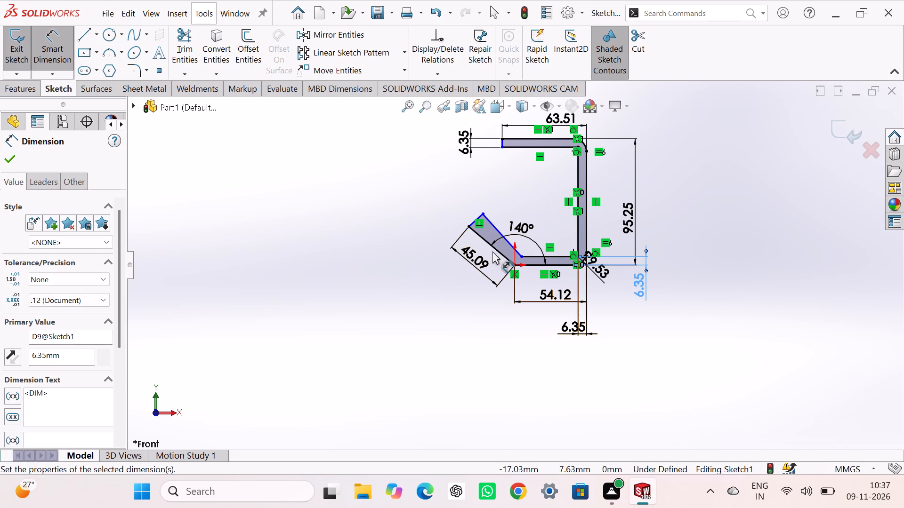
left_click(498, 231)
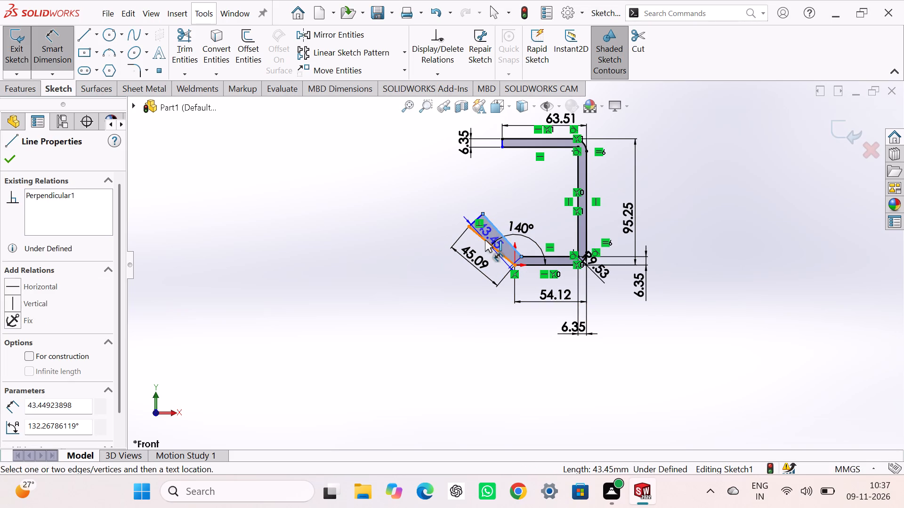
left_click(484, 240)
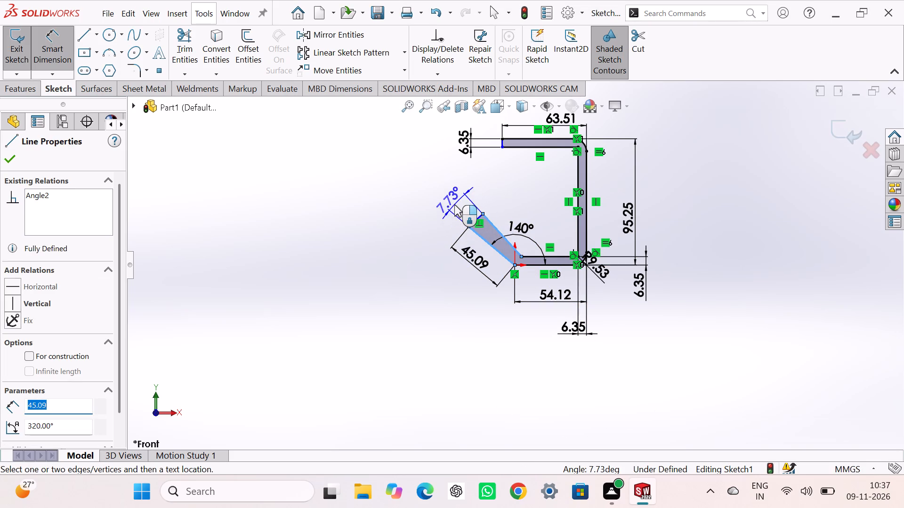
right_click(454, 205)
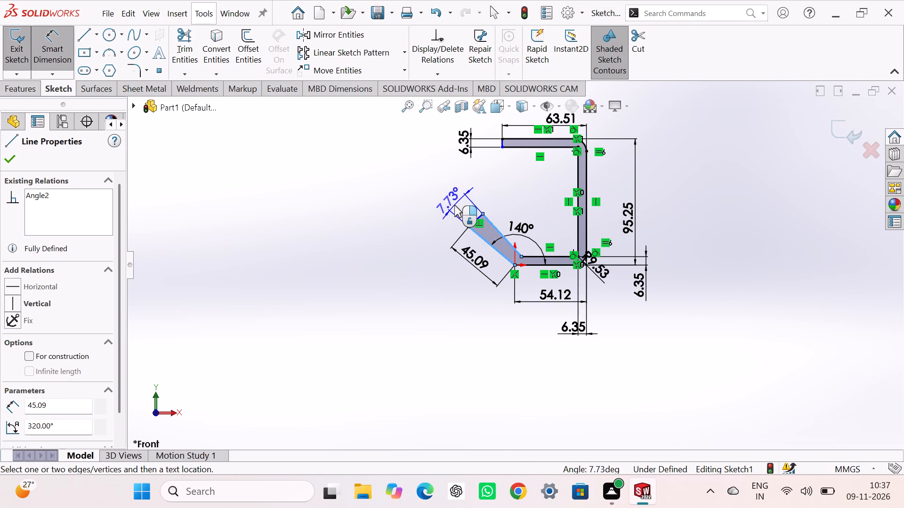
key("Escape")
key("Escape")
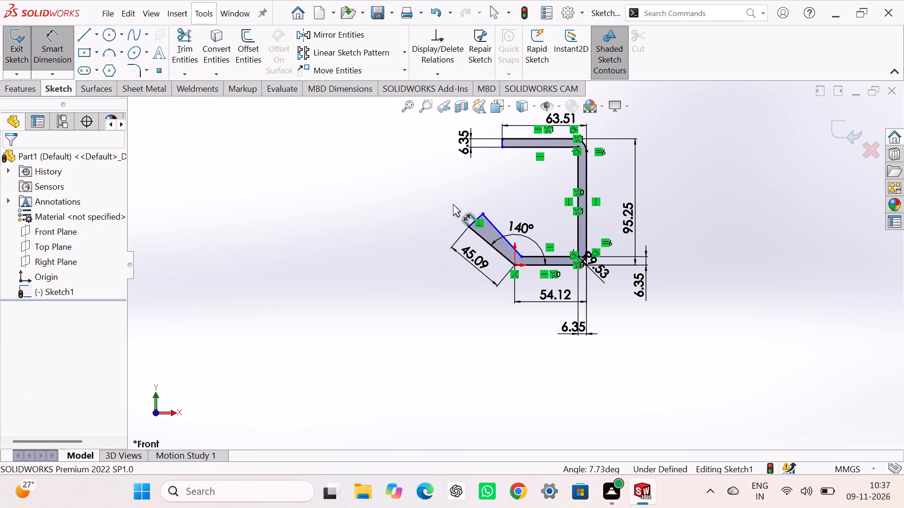
Dimension the inclined arm's free end between its two corner points as 6.35 mm.
right_click_drag(447, 213, 447, 203)
right_click_drag(447, 203, 454, 173)
left_click(470, 225)
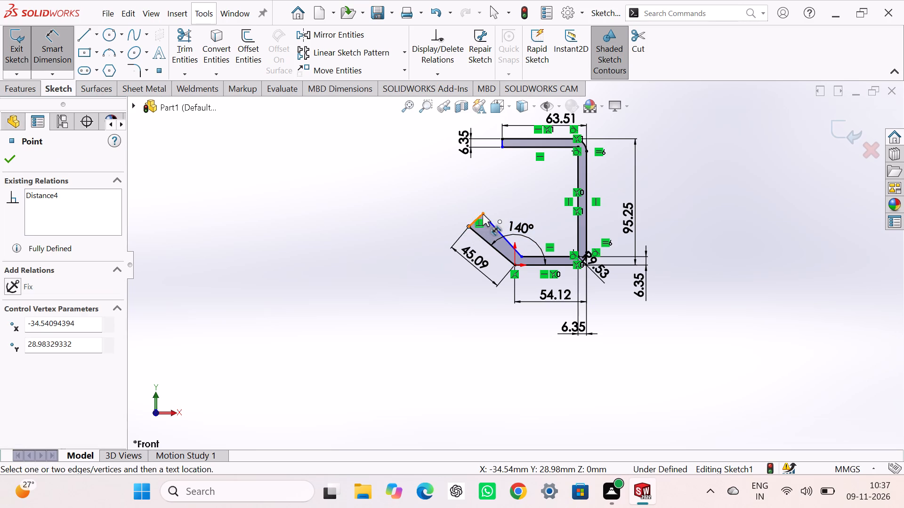
left_click(484, 214)
left_click(463, 201)
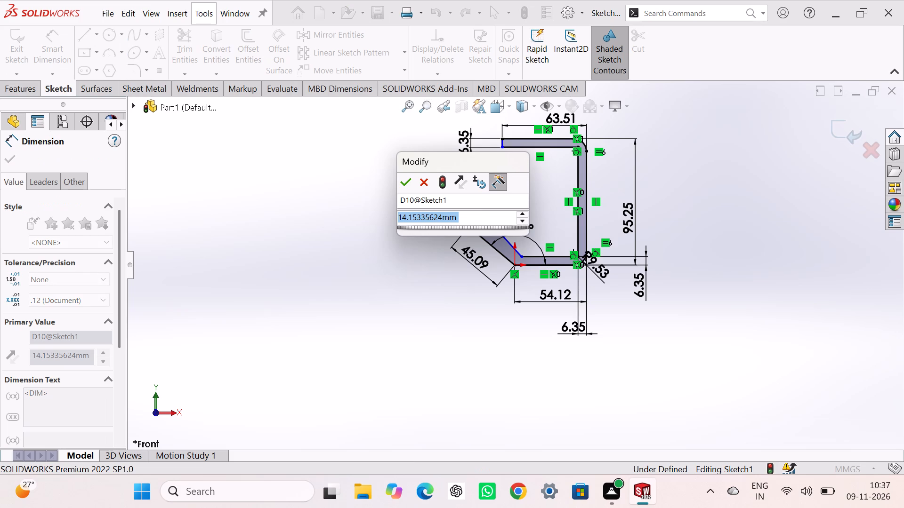
key("6")
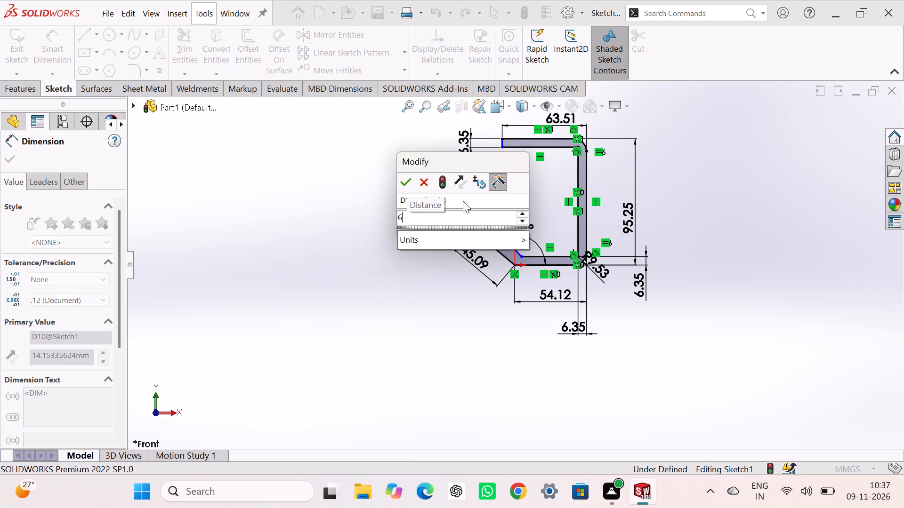
key("period")
key("3")
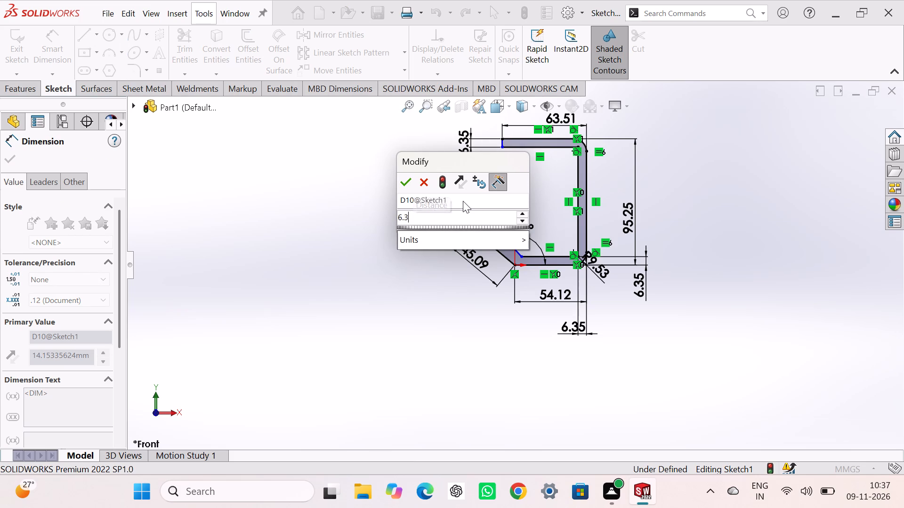
key("5")
key("Return")
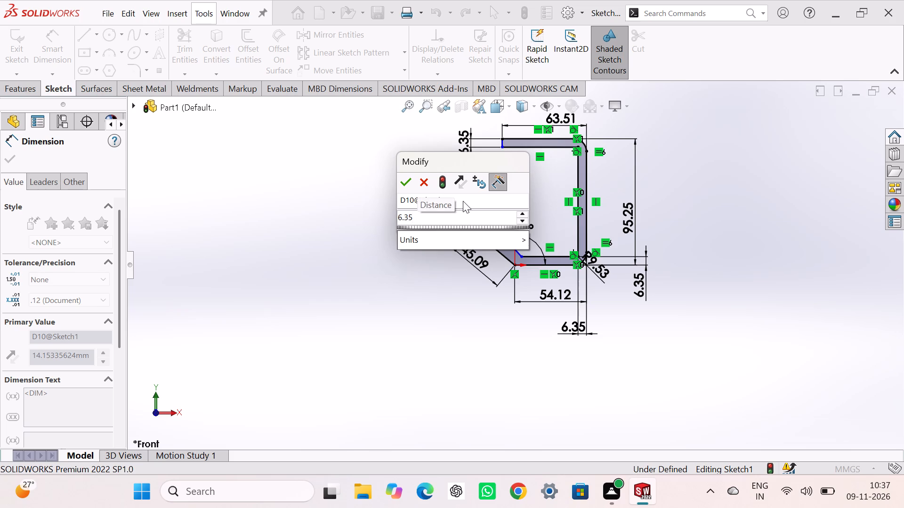
left_click(496, 190)
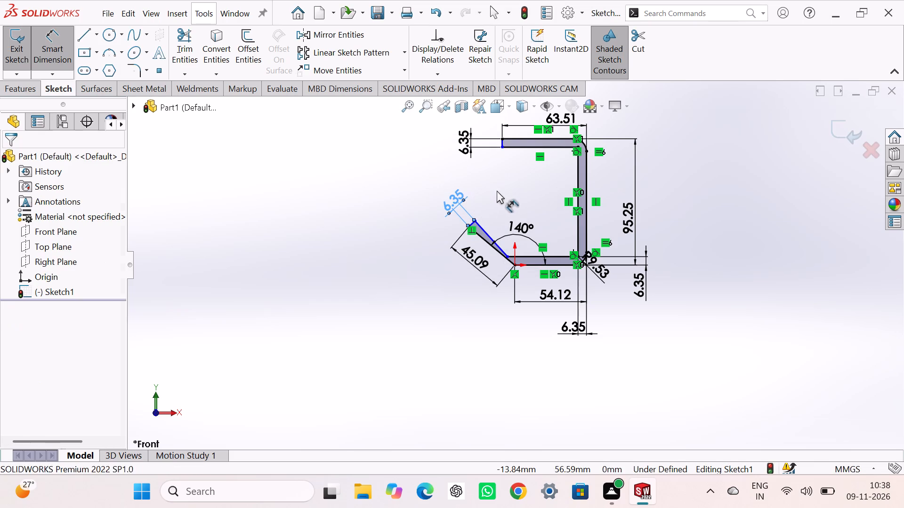
scroll(490, 243, "down", 10)
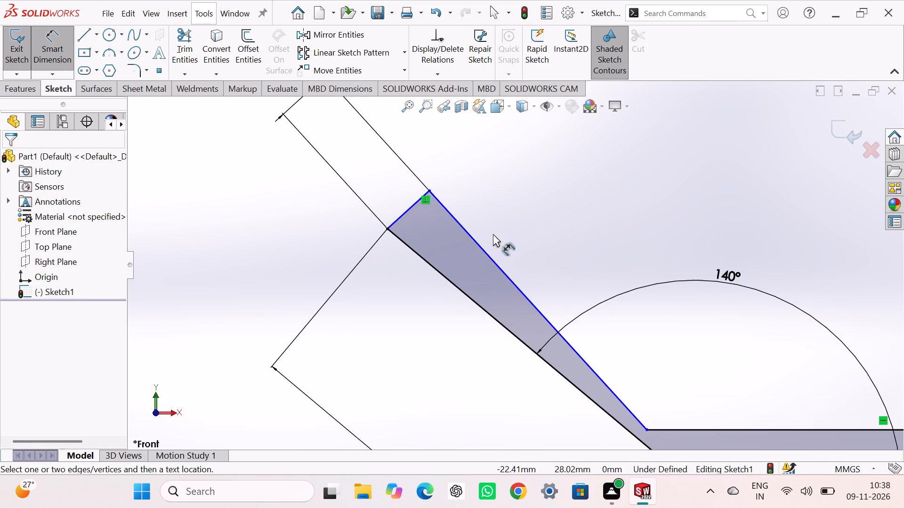
Add a Parallel relation between the two long edges of the inclined arm.
right_click(542, 206)
left_click(569, 245)
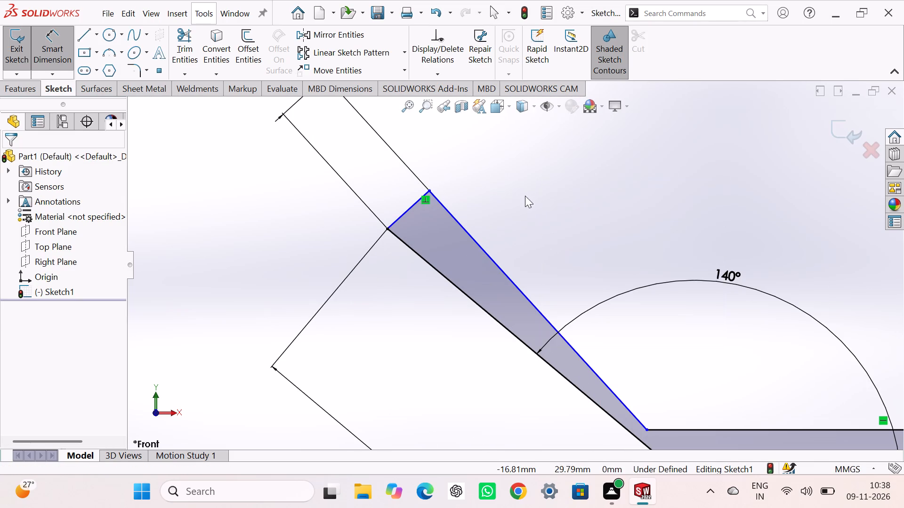
left_click(523, 192)
left_click(462, 290)
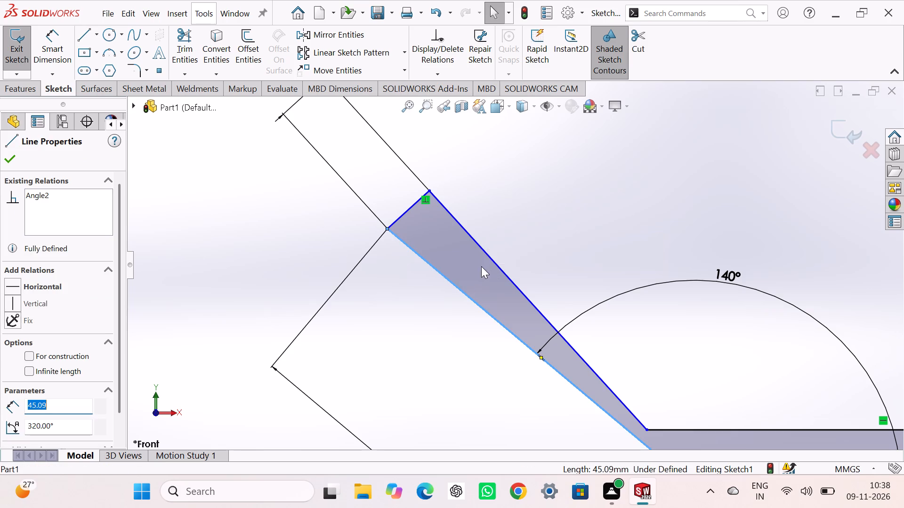
left_click(481, 246, "ctrl")
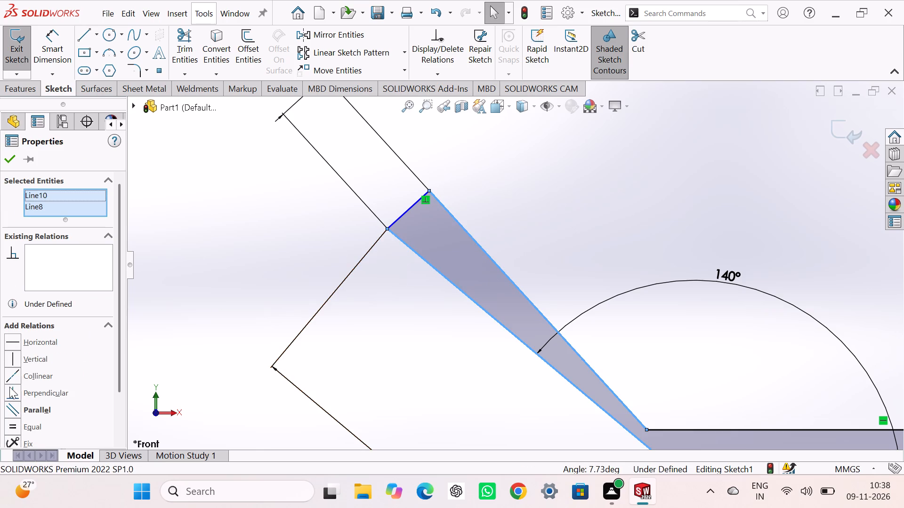
left_click(12, 407)
left_click_drag(159, 250, 165, 250)
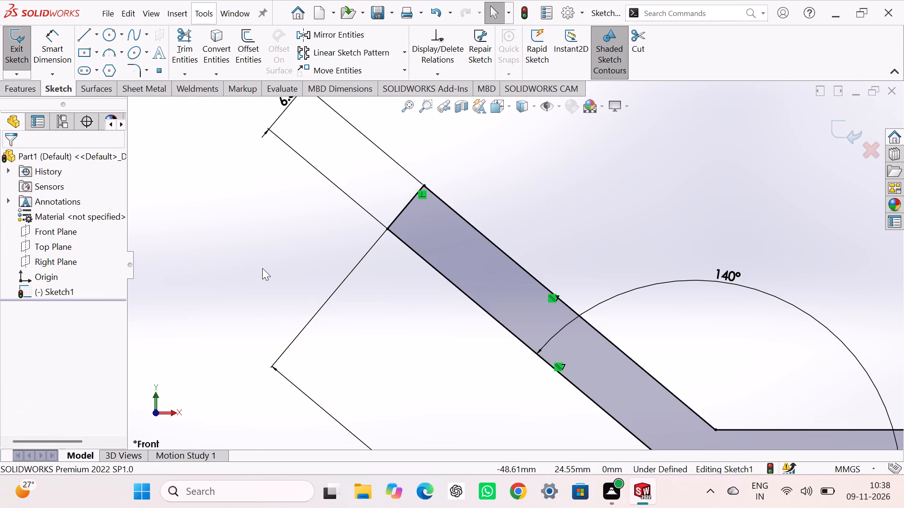
Add a Vertical relation to the short end line of the upper arm and exit the sketch.
scroll(262, 268, "up", 6)
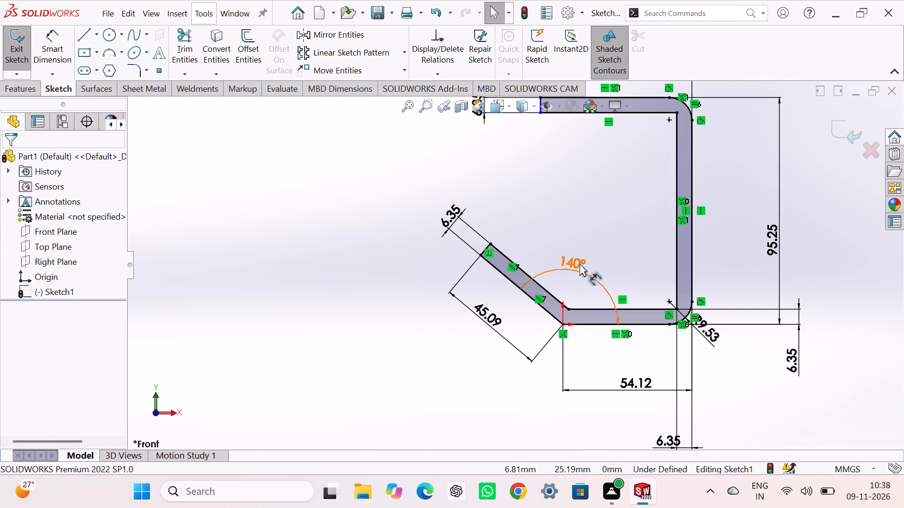
scroll(580, 263, "up", 4)
scroll(573, 220, "down", 2)
scroll(507, 212, "down", 5)
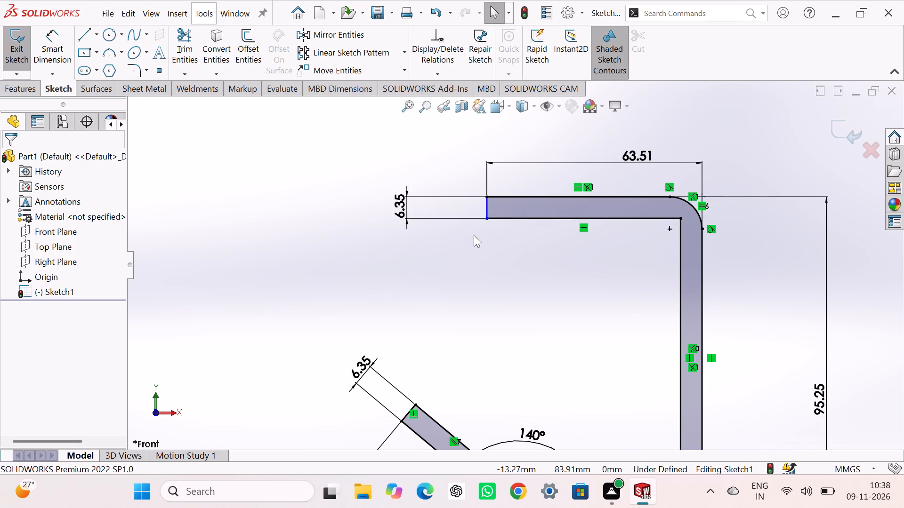
scroll(513, 344, "up", 4)
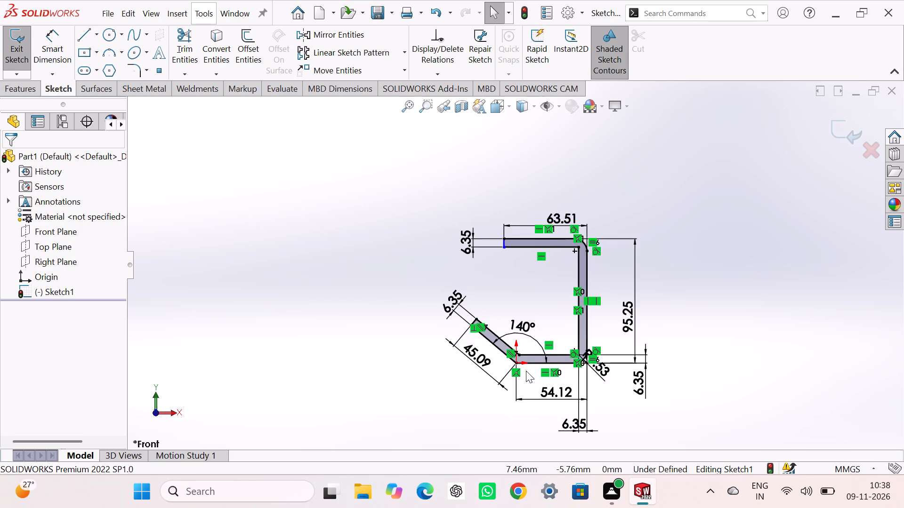
scroll(526, 371, "down", 4)
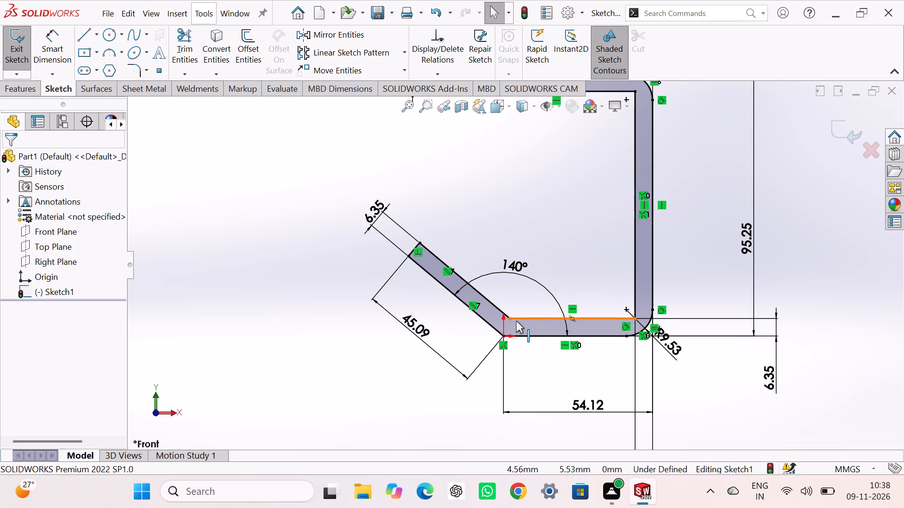
scroll(508, 290, "up", 4)
scroll(498, 202, "down", 5)
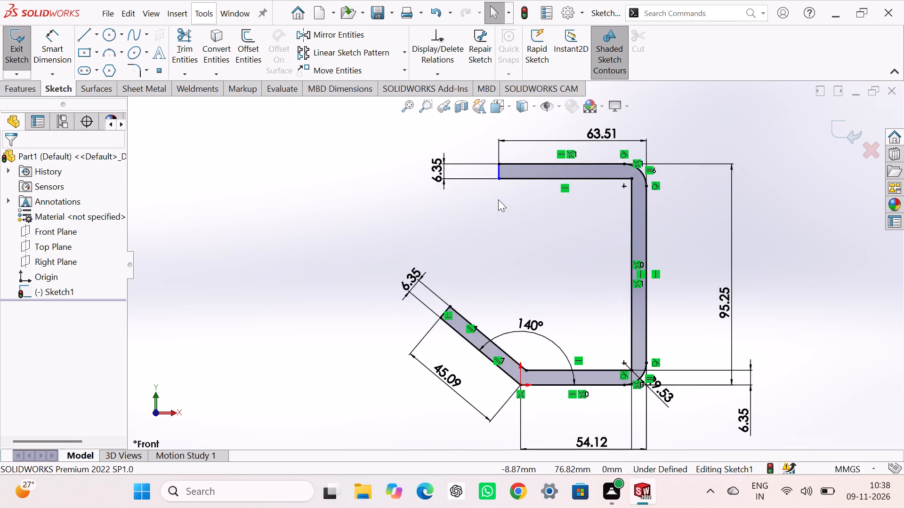
scroll(498, 199, "down", 3)
left_click(506, 145)
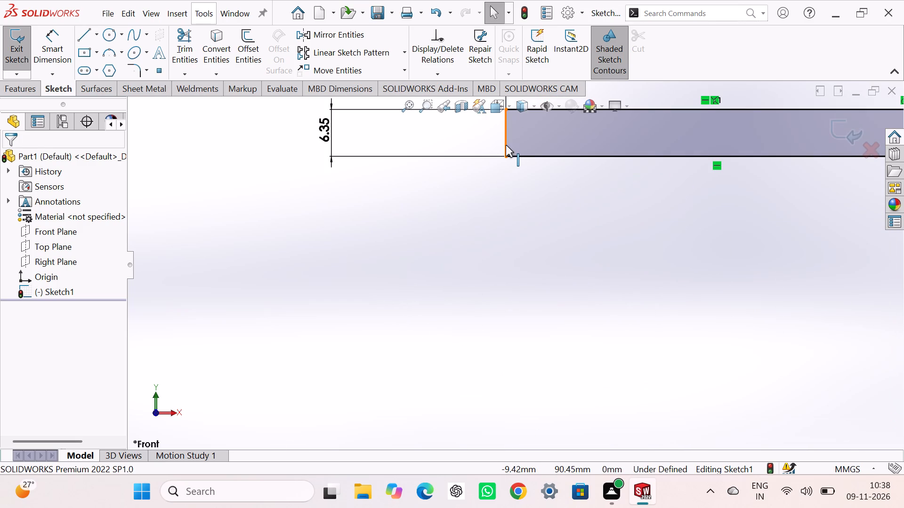
left_click(18, 298)
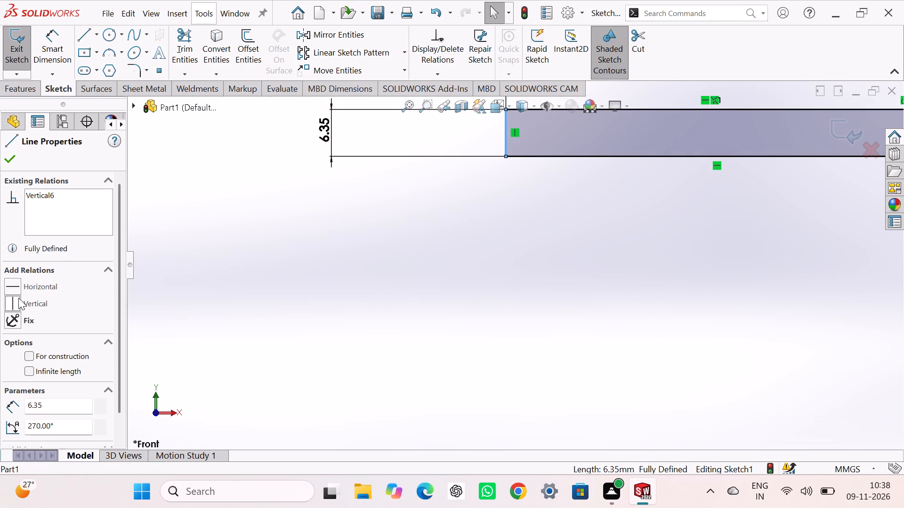
left_click(283, 302)
scroll(401, 287, "up", 8)
scroll(574, 410, "down", 3)
scroll(561, 344, "down", 2)
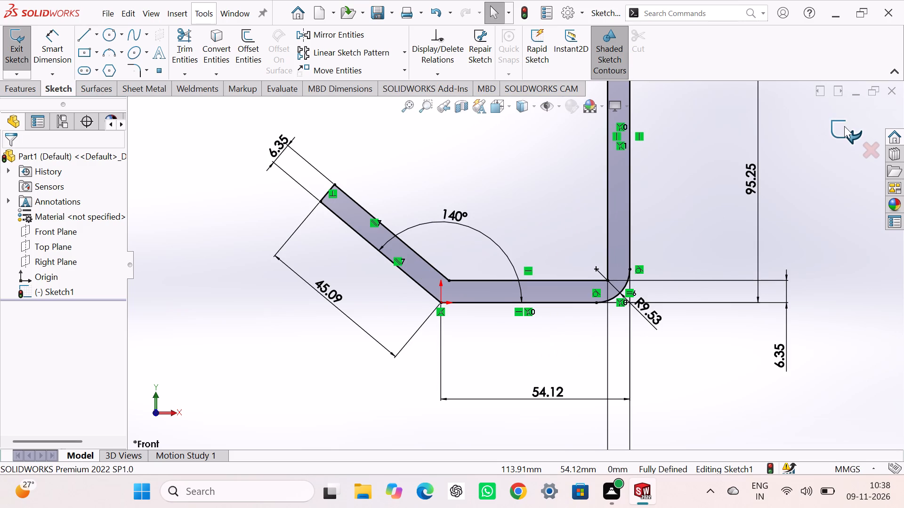
left_click(837, 127)
Extrude the bracket profile as a boss using Mid Plane with a depth of 38.10 mm.
scroll(637, 230, "up", 5)
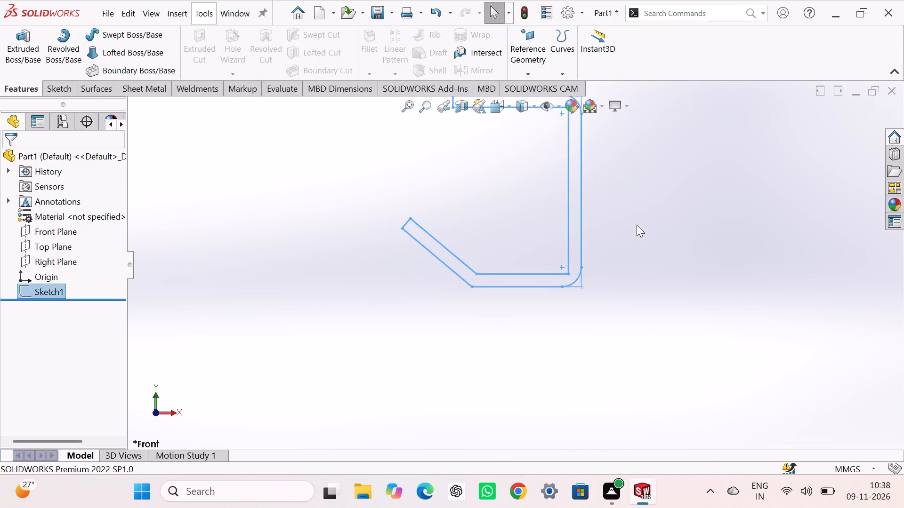
scroll(637, 225, "up", 2)
left_click(19, 49)
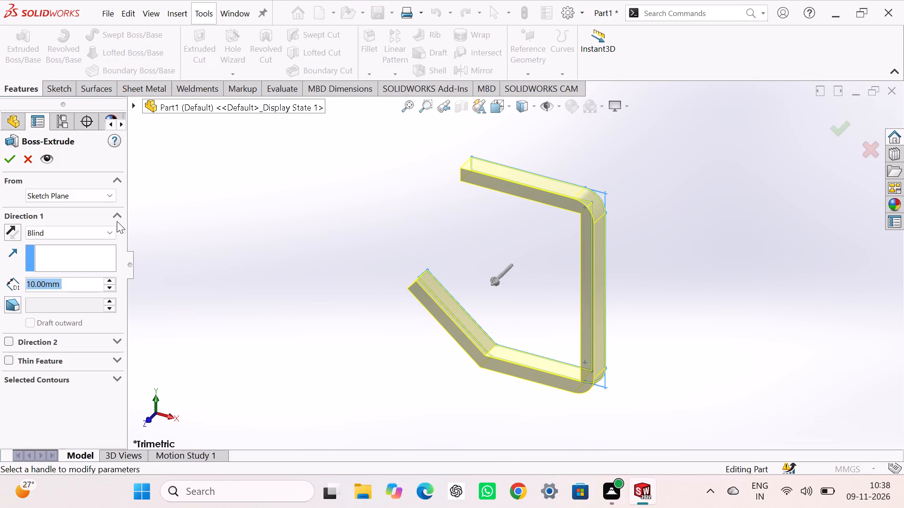
left_click(98, 230)
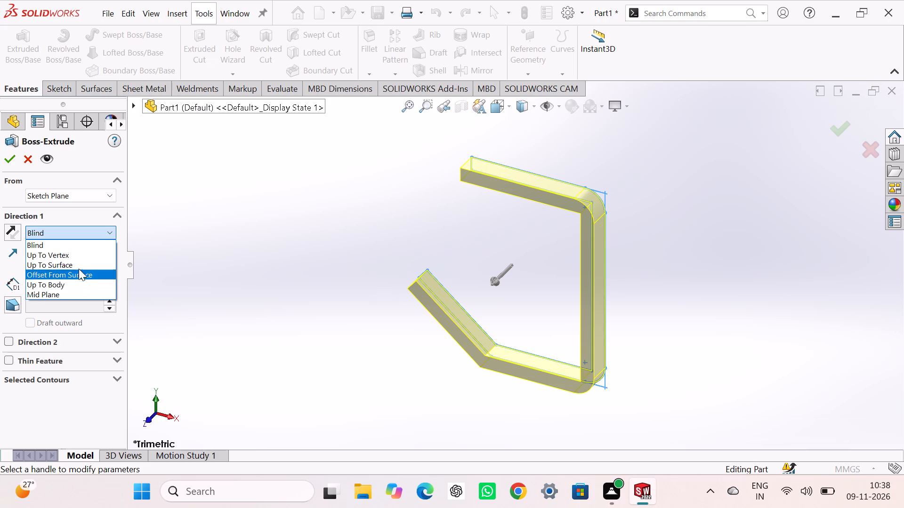
left_click(73, 291)
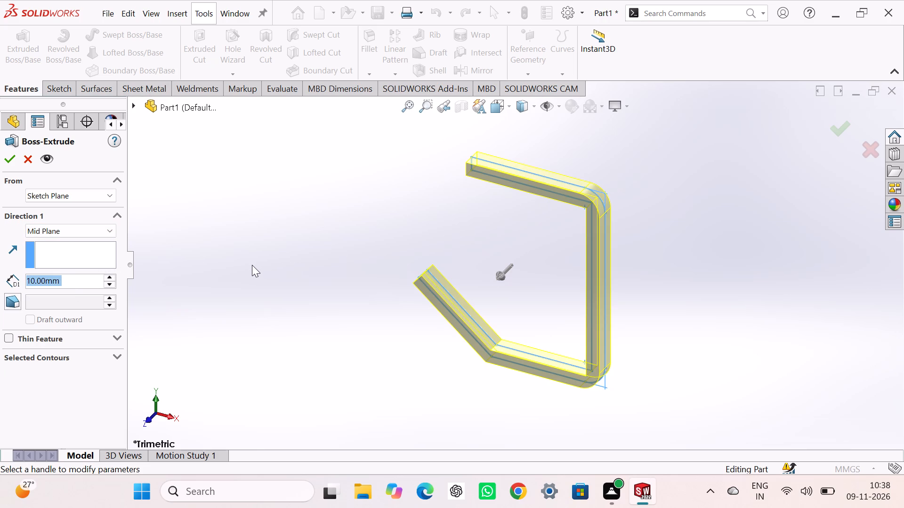
key("3")
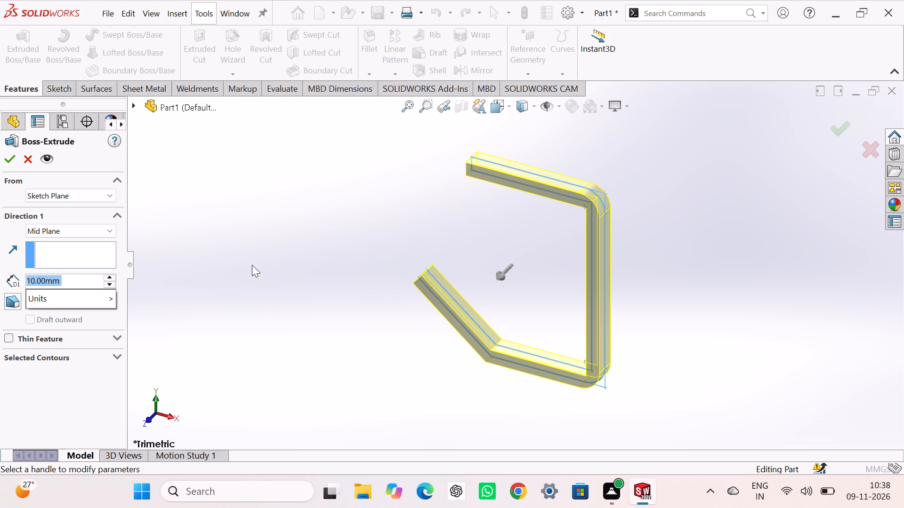
type("8.")
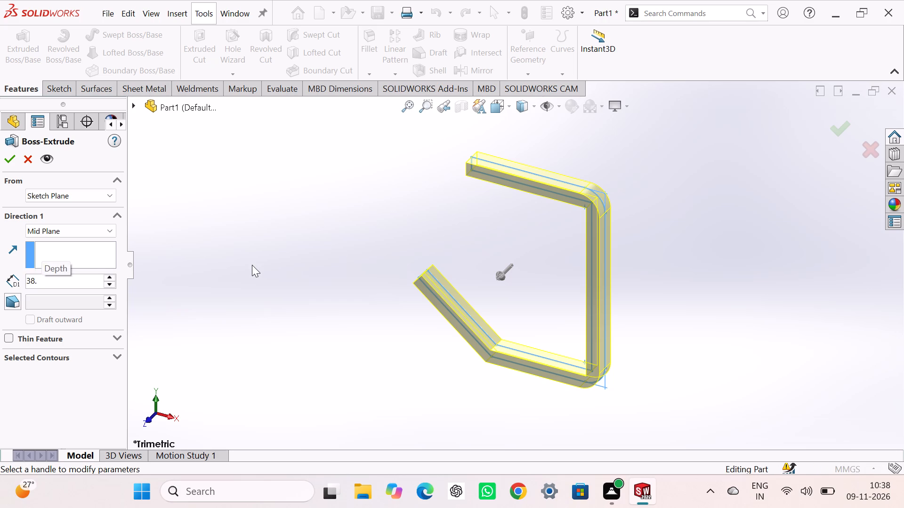
key("1")
key("0")
key("Return")
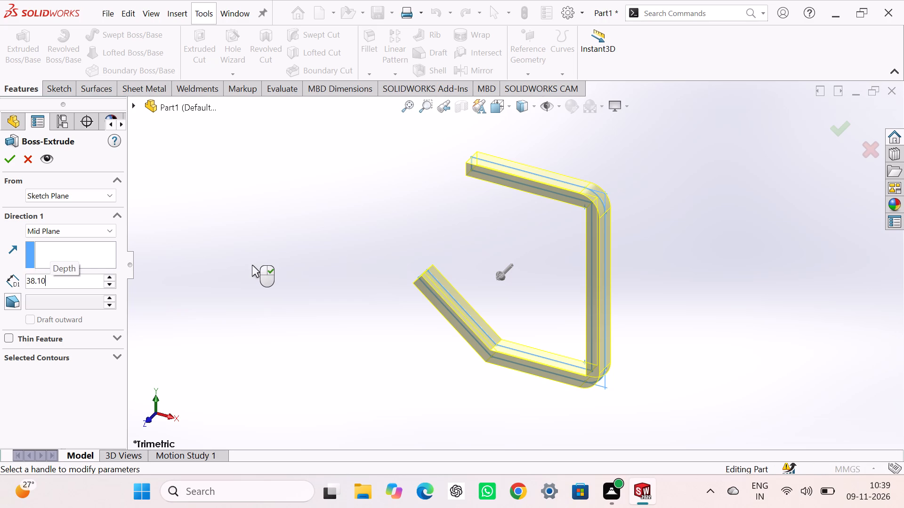
left_click(5, 158)
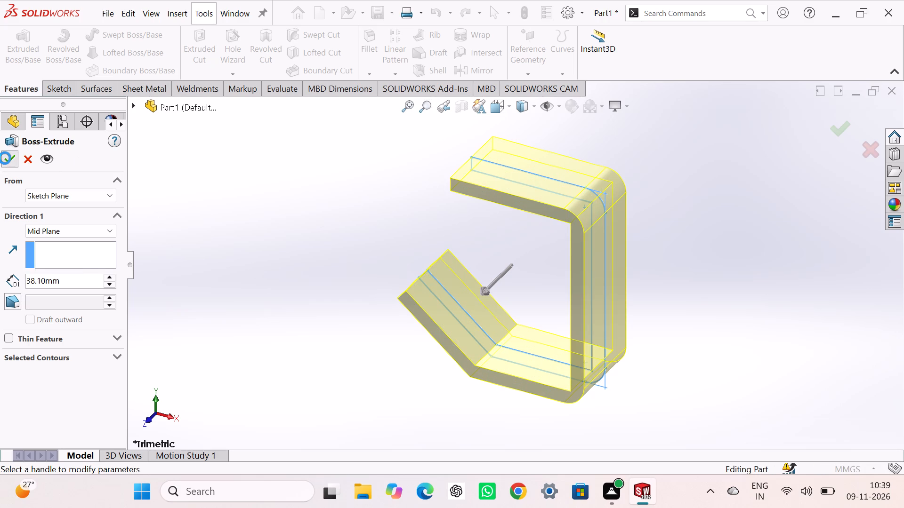
left_click(242, 188)
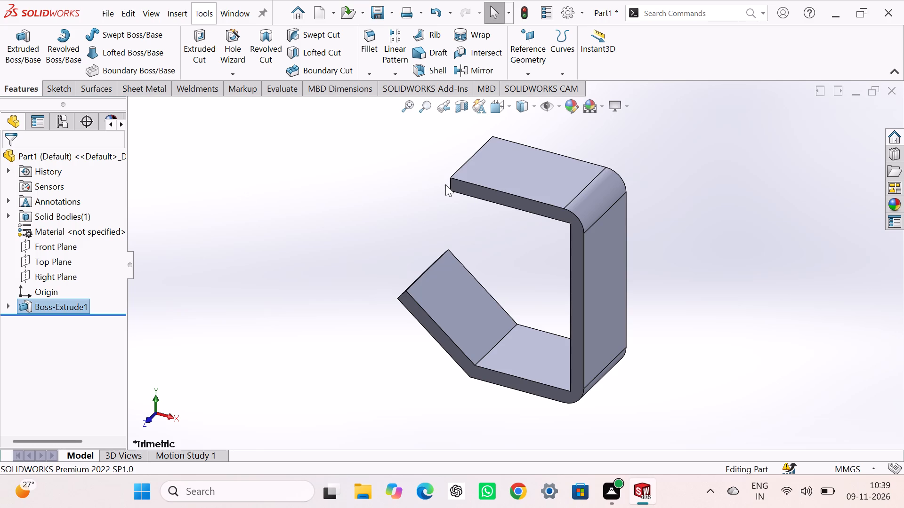
Start a sketch on the upper arm's outer flat face and draw a circle about 16 mm in diameter between the origin and the rounded corner.
left_click(533, 174)
left_click(584, 146)
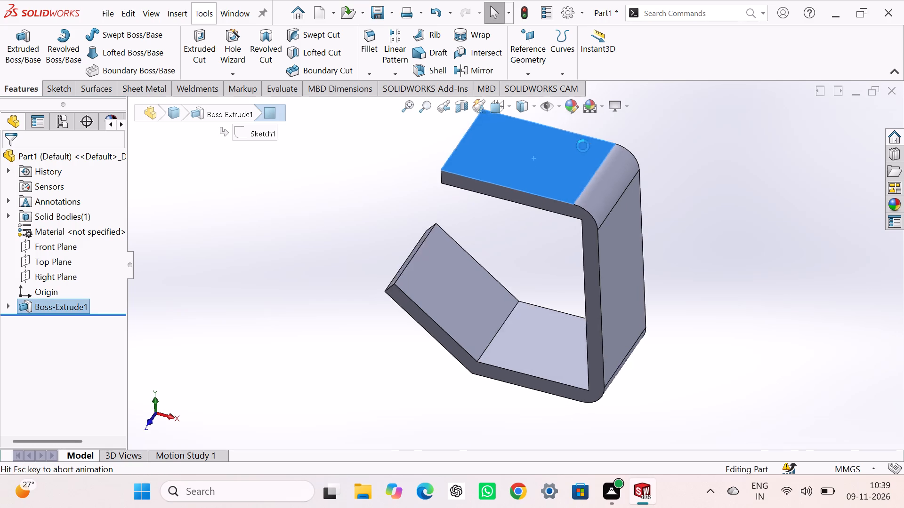
left_click(203, 187)
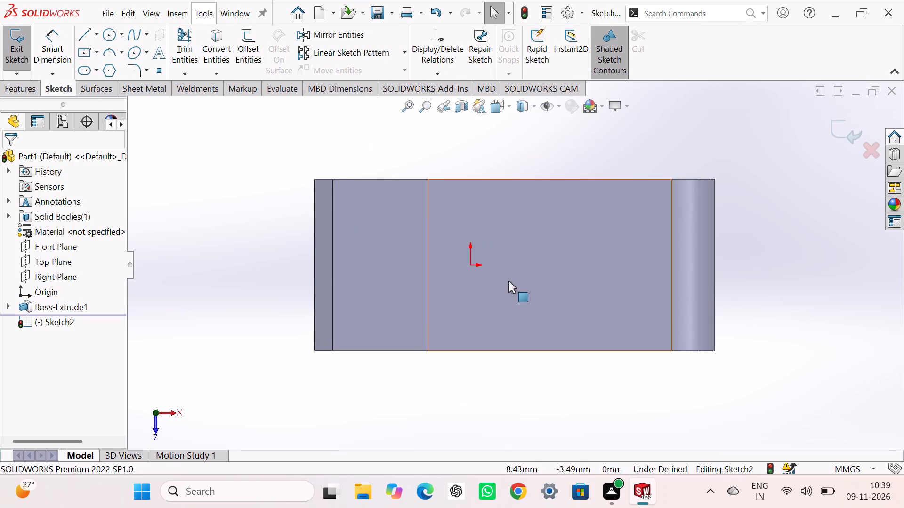
left_click(111, 35)
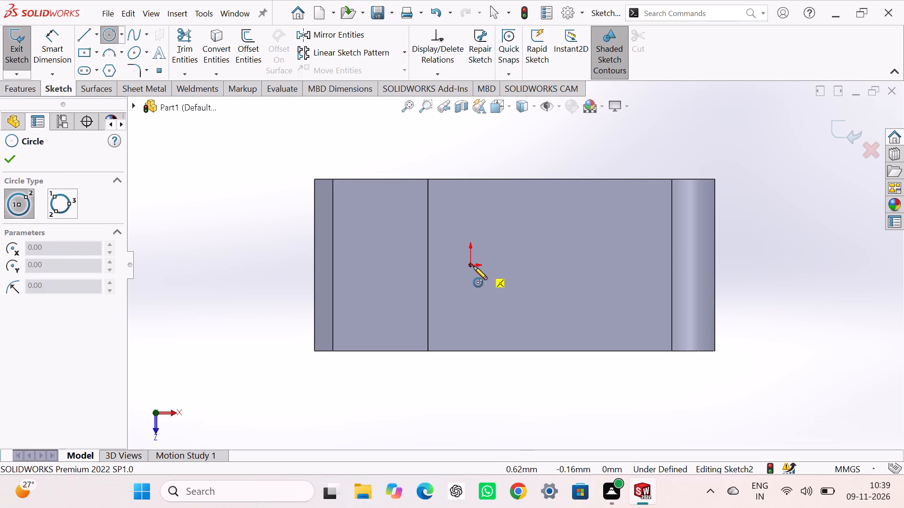
left_click(541, 261)
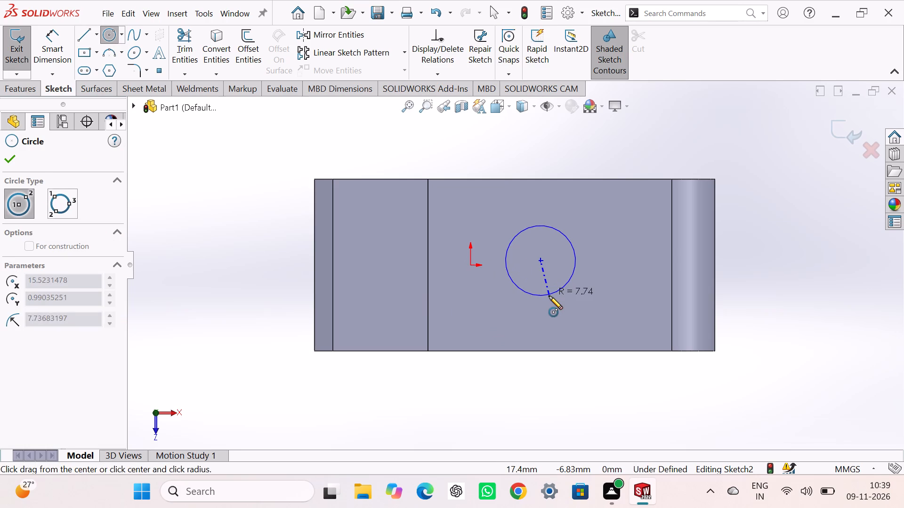
left_click(549, 296)
right_click(223, 195)
left_click(245, 205)
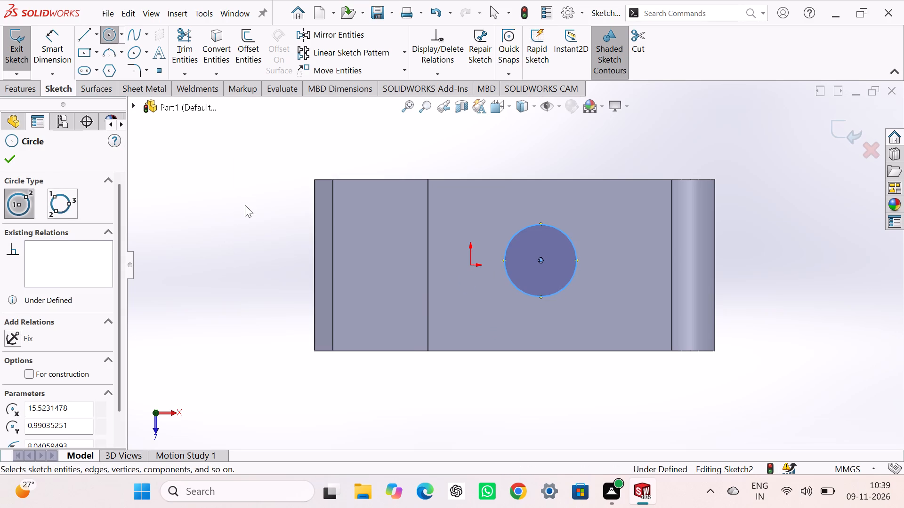
Dimension the circle's diameter as 12.70 mm.
right_click_drag(230, 237, 240, 168)
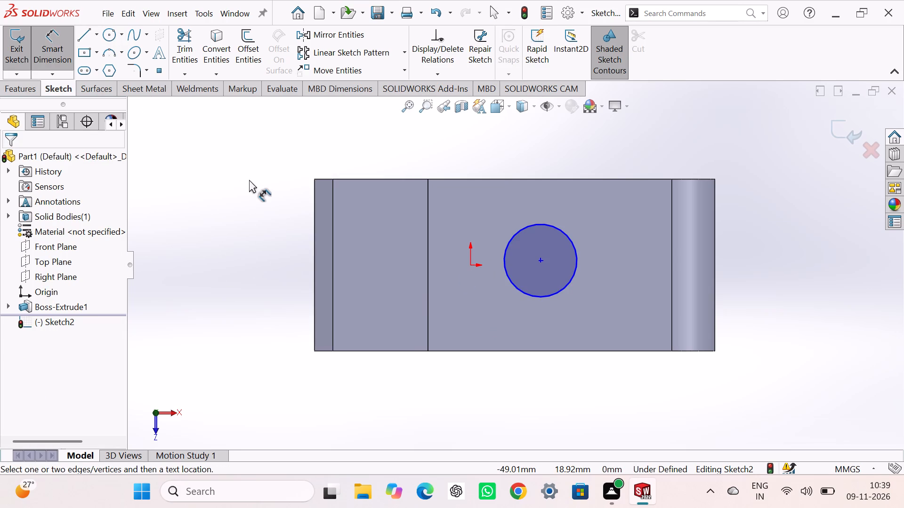
left_click(563, 231)
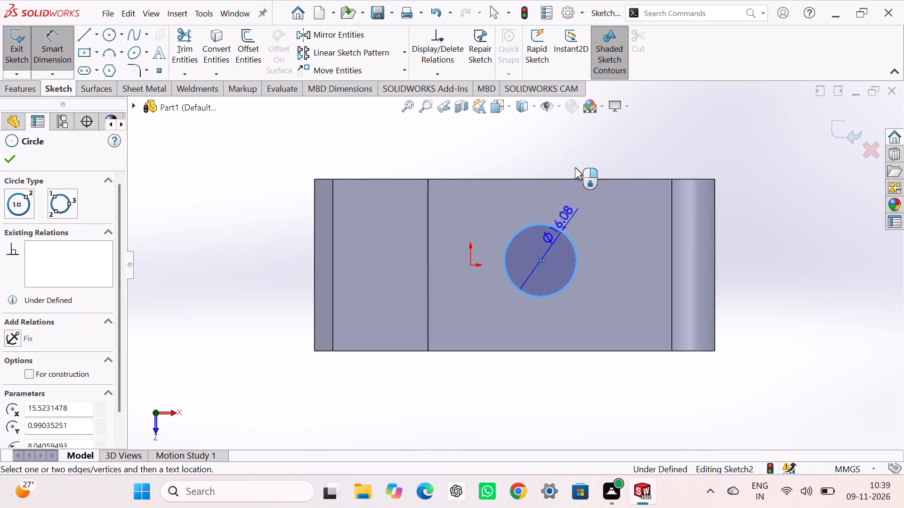
left_click(581, 153)
type("12")
key("period")
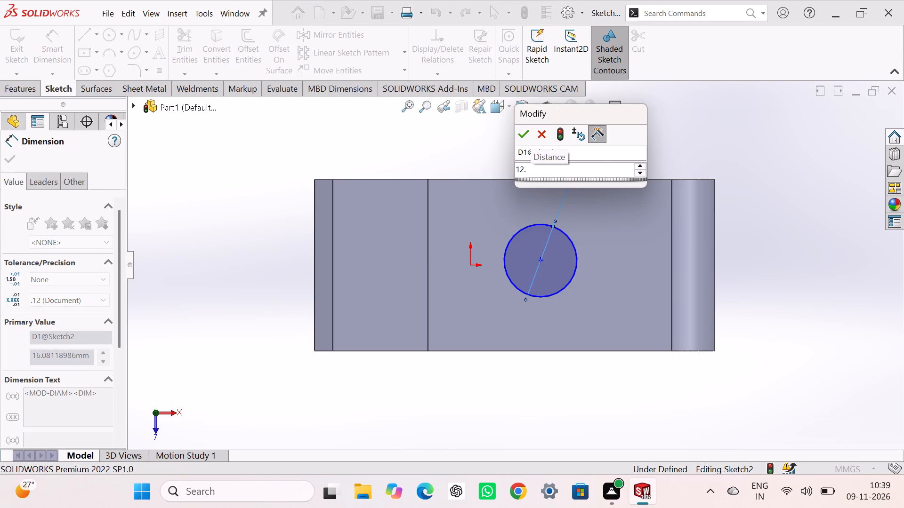
type("70")
key("Return")
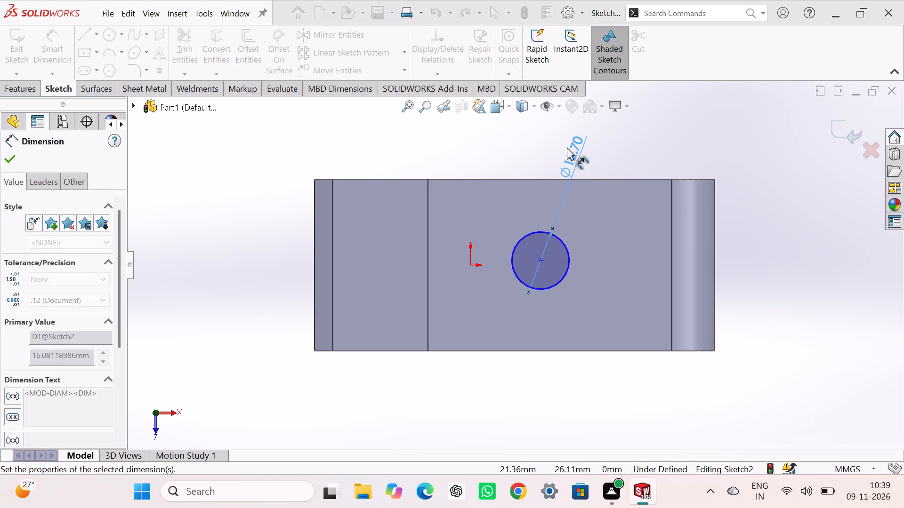
left_click(793, 229)
key("Escape")
key("Escape")
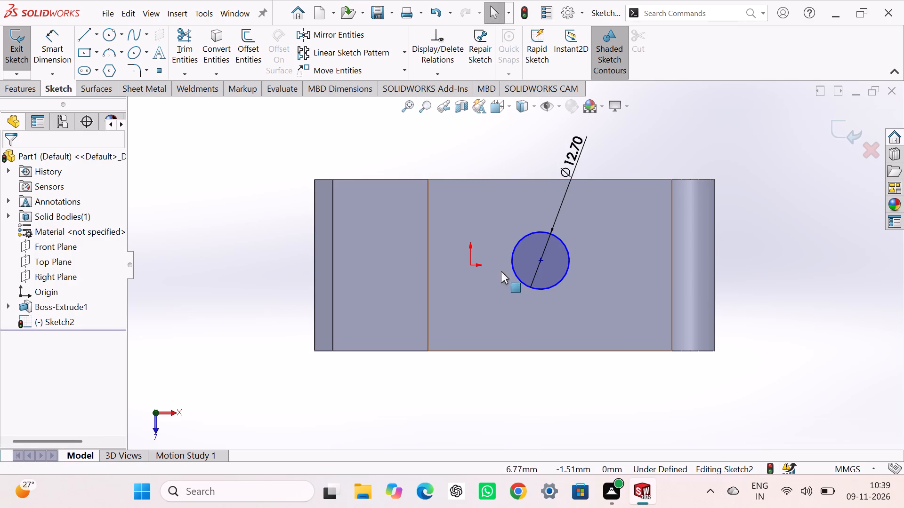
Add a Horizontal relation between the origin and the circle's center point.
left_click(469, 267)
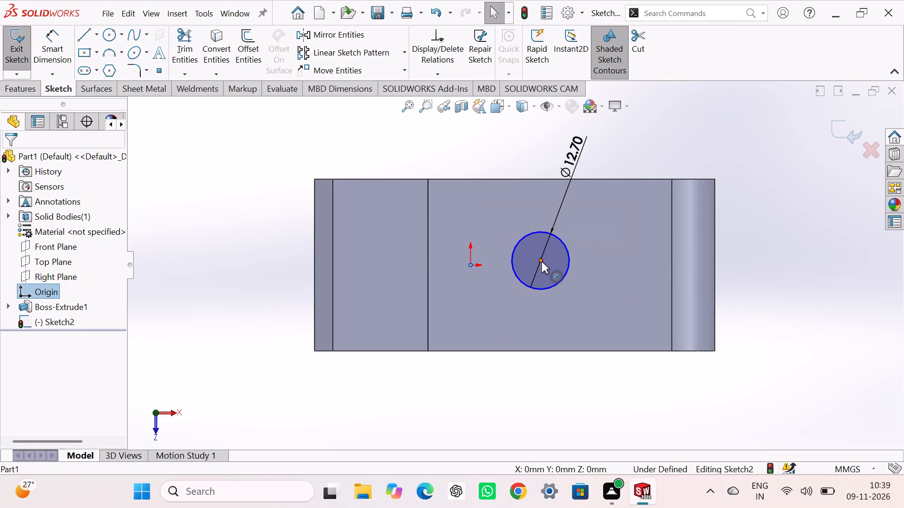
left_click(541, 262, "ctrl")
left_click(56, 339)
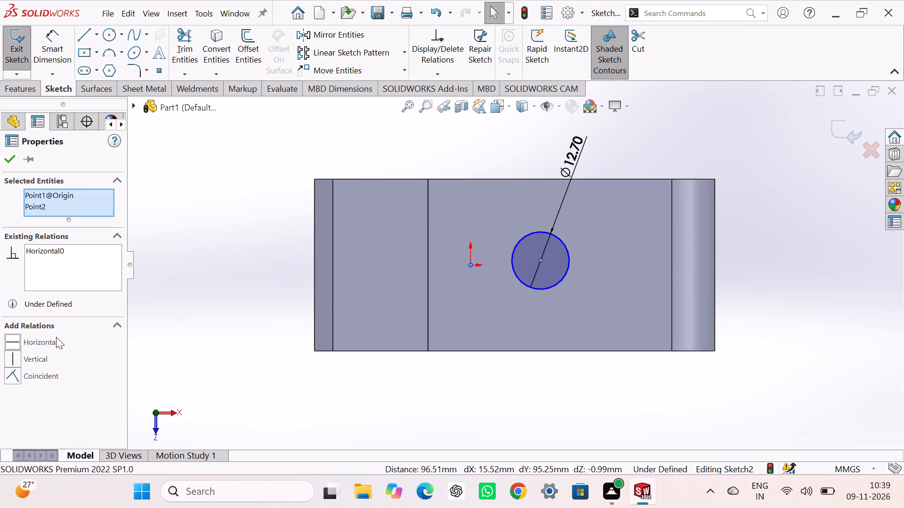
left_click(193, 236)
Dimension the circle's center 19.04 mm from the upper arm's free end edge.
right_click_drag(268, 268, 287, 143)
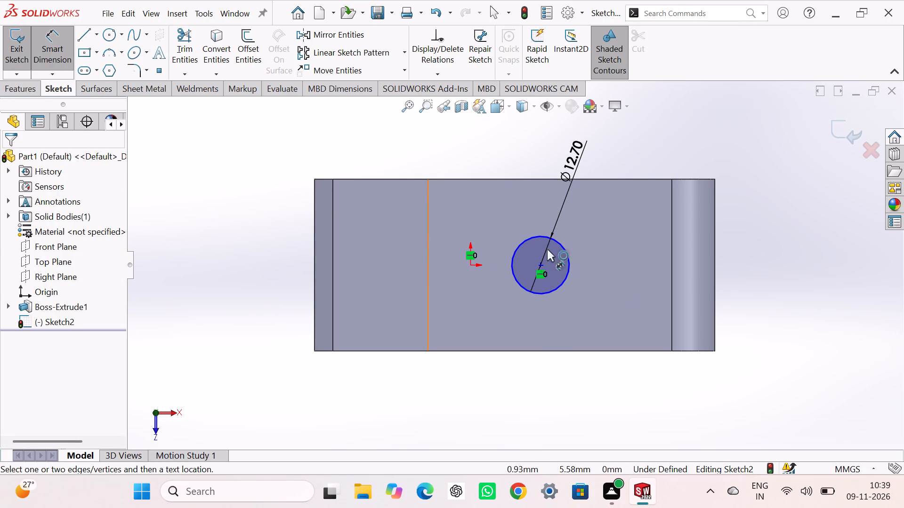
left_click(541, 264)
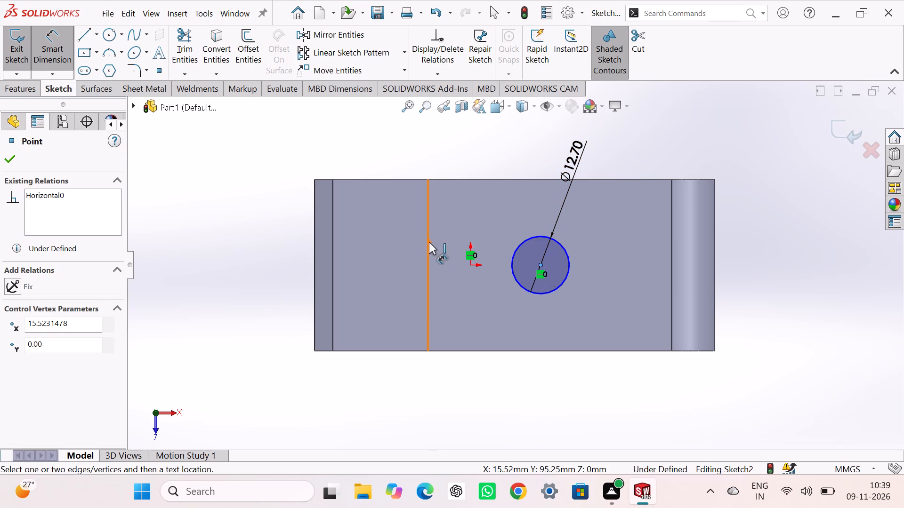
left_click(427, 243)
left_click(431, 242)
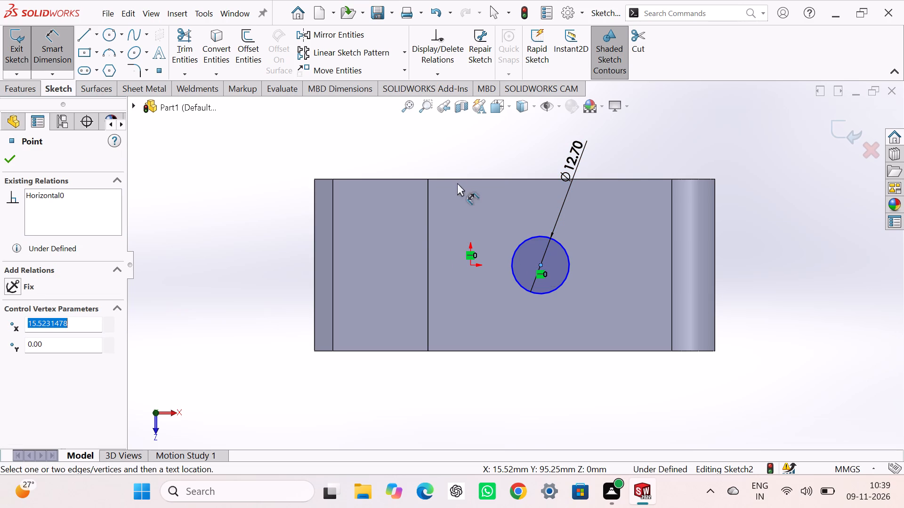
left_click(428, 217)
left_click(429, 204)
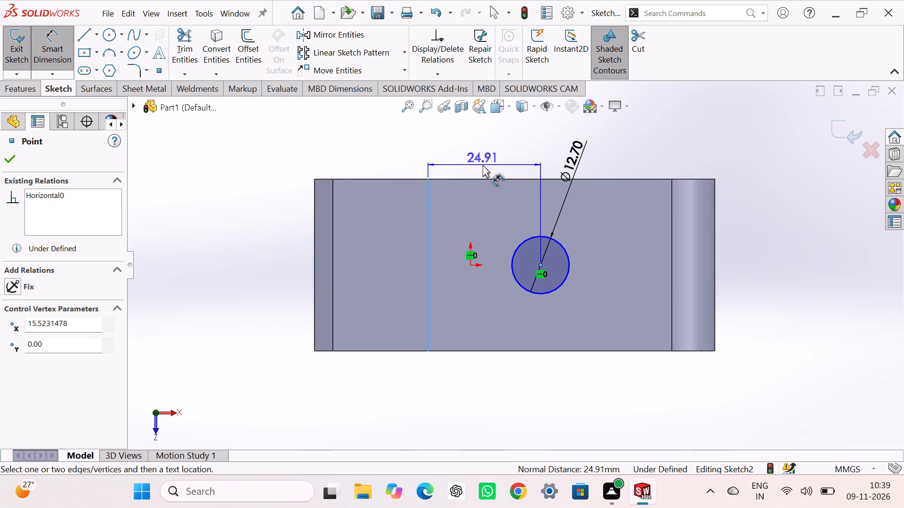
left_click(483, 165)
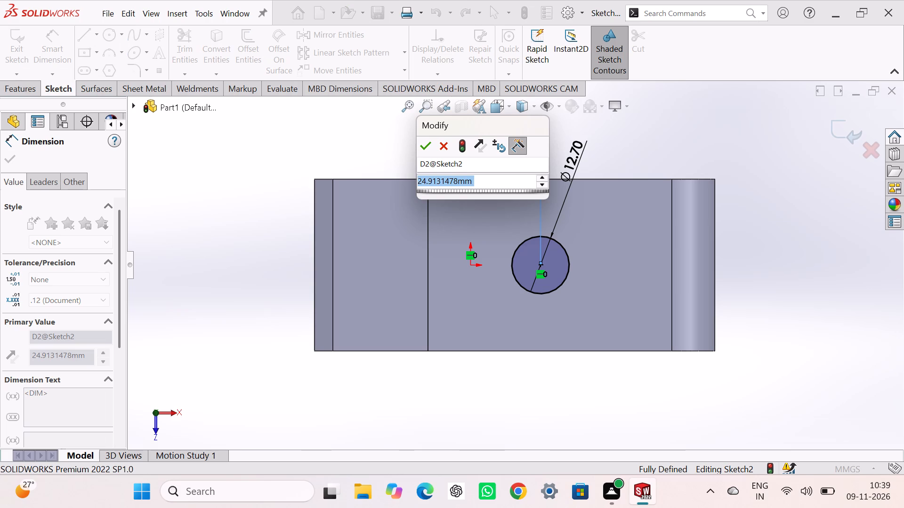
key("1")
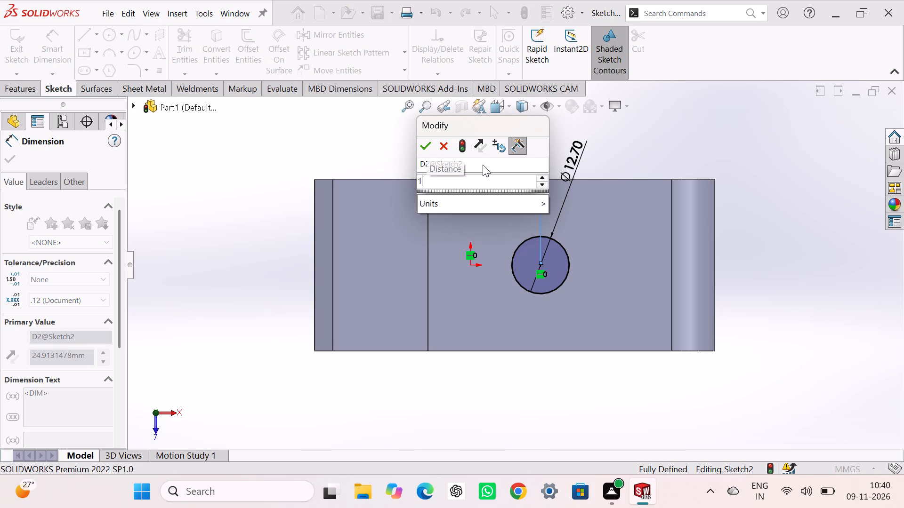
type("9.0")
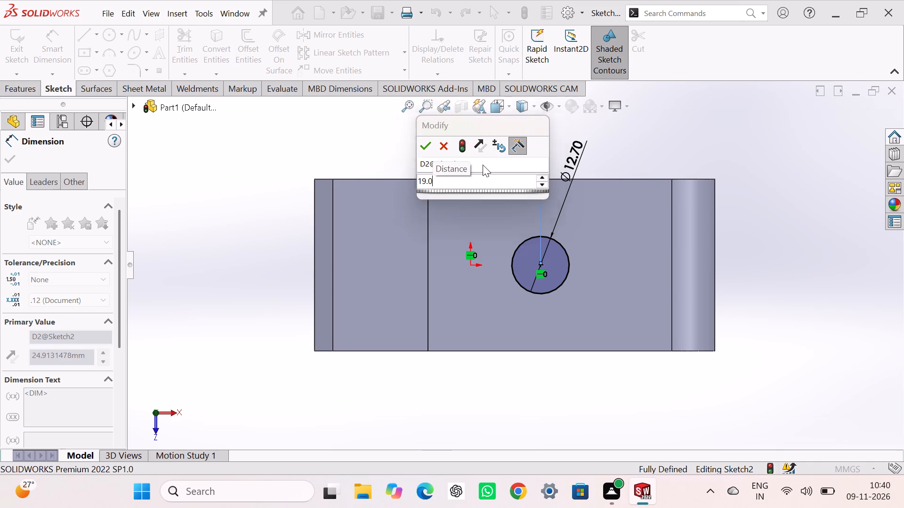
key("4")
key("Return")
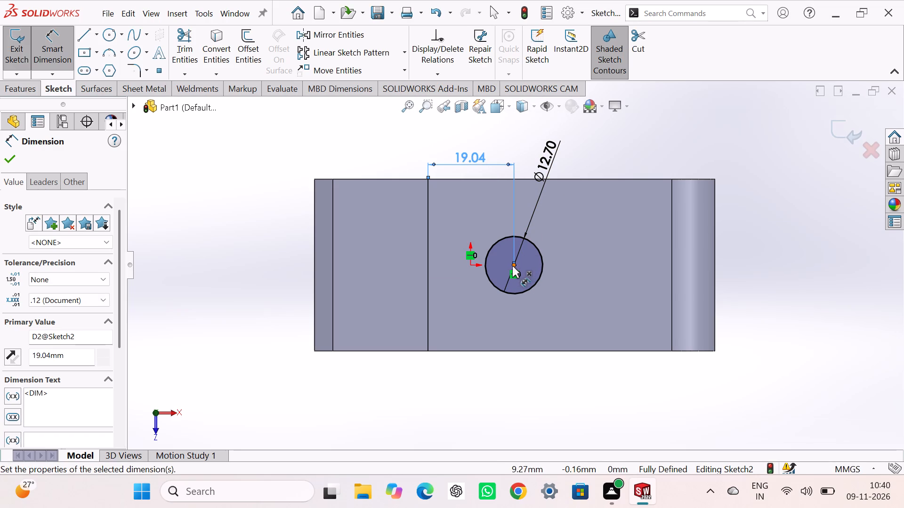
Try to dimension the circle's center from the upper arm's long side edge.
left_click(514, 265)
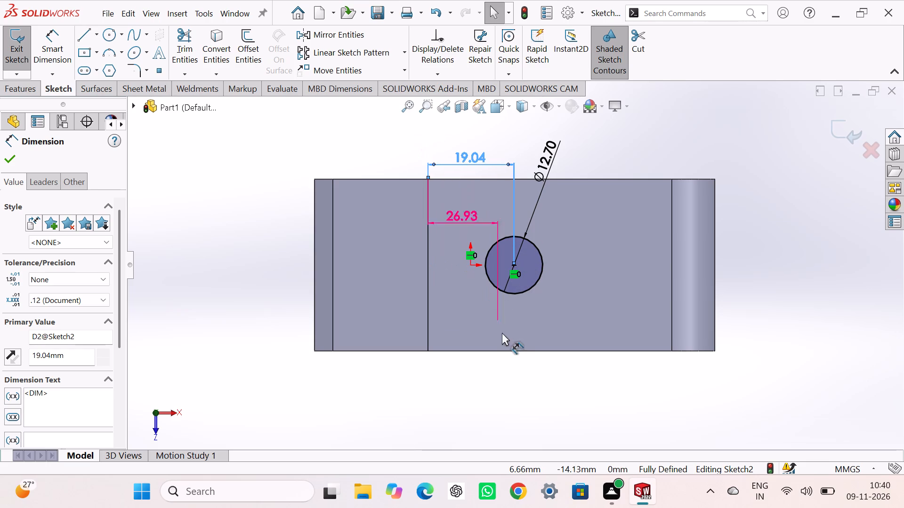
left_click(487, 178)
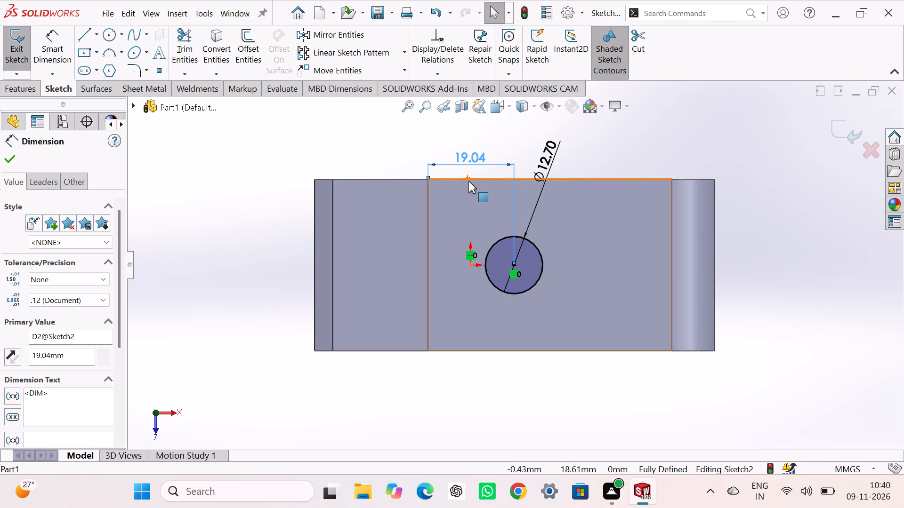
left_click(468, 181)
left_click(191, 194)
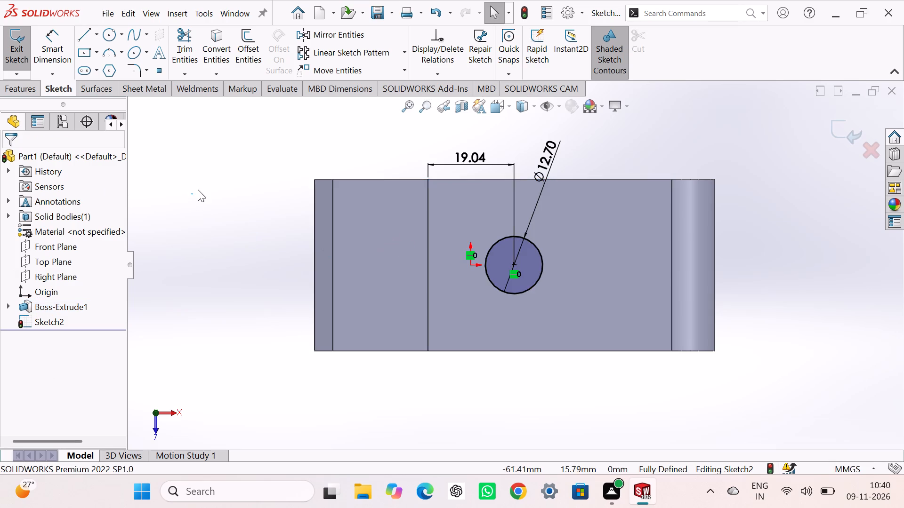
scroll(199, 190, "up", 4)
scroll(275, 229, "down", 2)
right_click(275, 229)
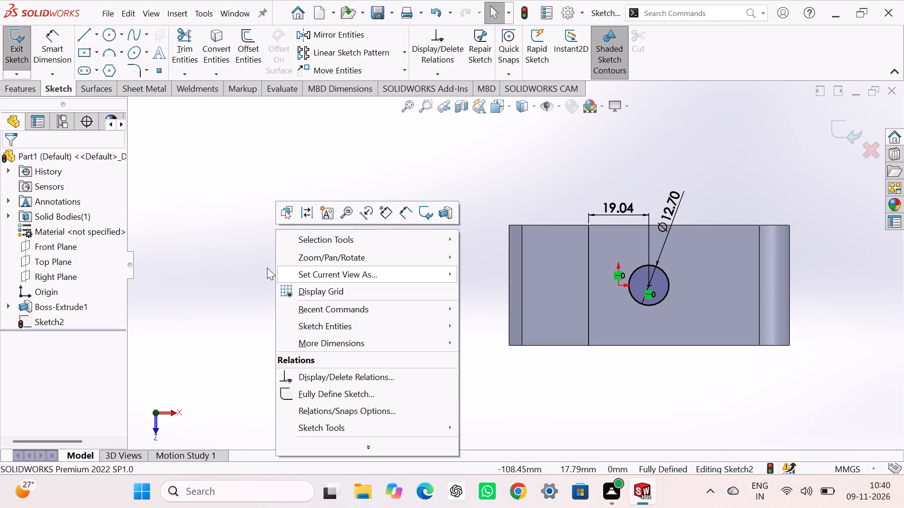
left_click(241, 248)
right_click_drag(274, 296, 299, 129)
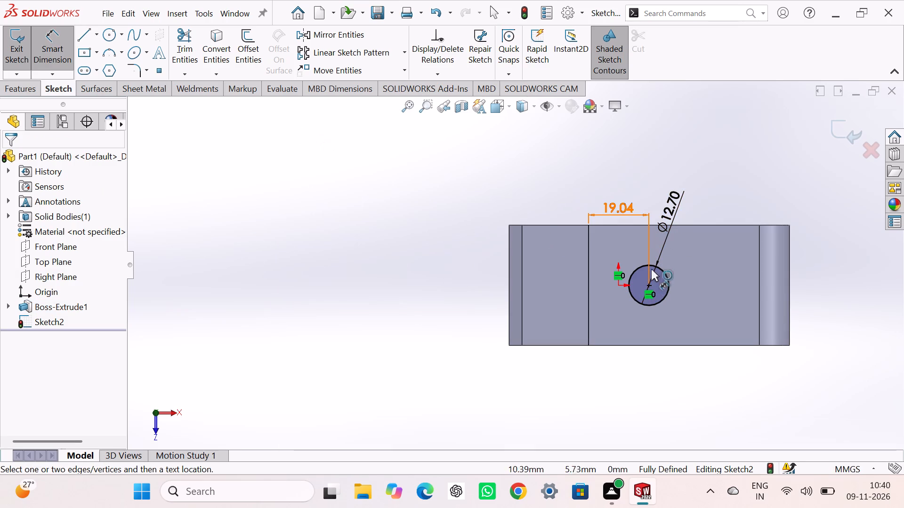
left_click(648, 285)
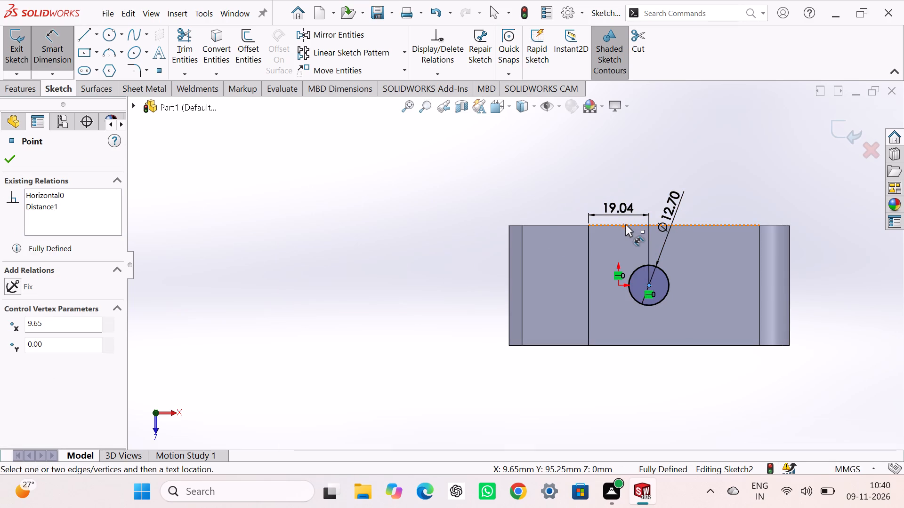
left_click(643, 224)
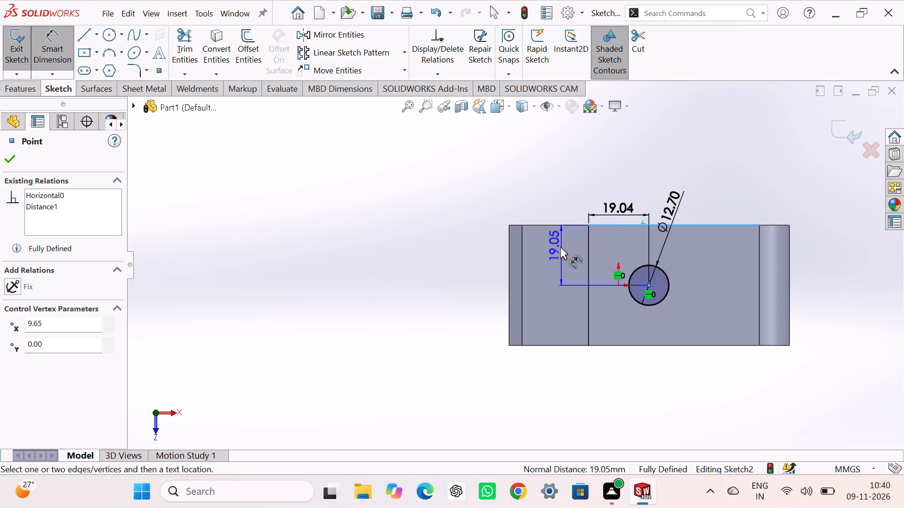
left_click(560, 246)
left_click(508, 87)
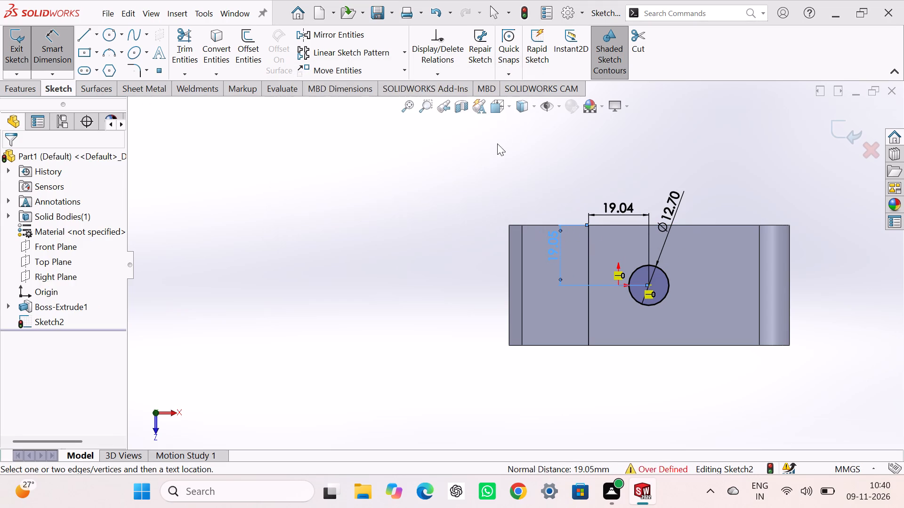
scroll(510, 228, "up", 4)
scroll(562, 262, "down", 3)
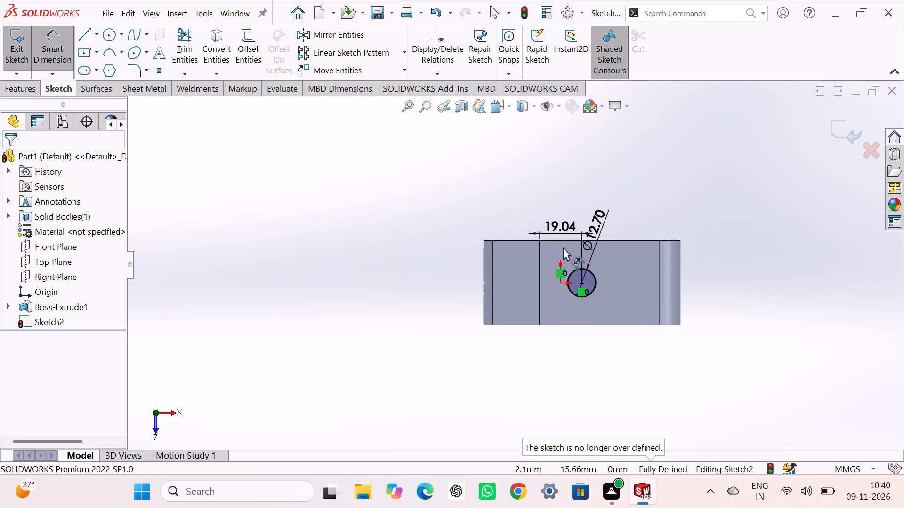
Exit the sketch and cut-extrude the circle through the upper arm using Mid Plane with a depth of 38.10 mm.
left_click(834, 130)
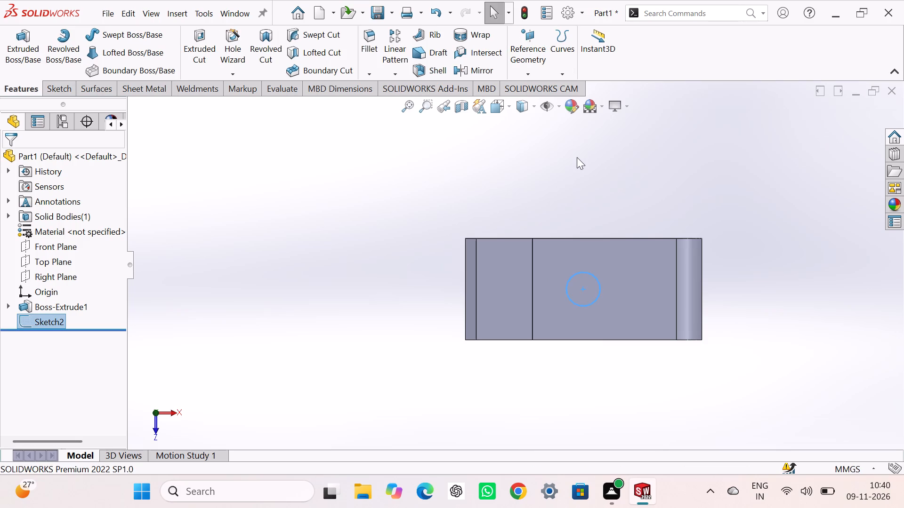
key("ctrl+7")
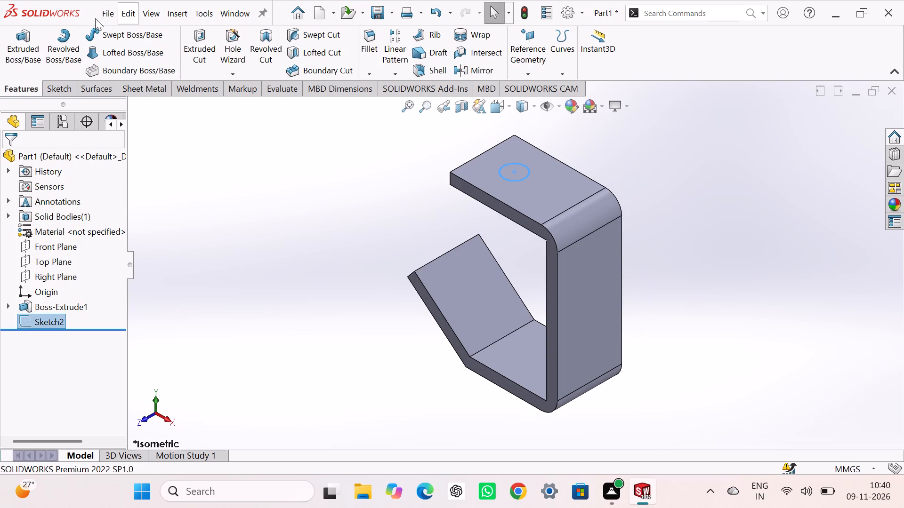
left_click(201, 42)
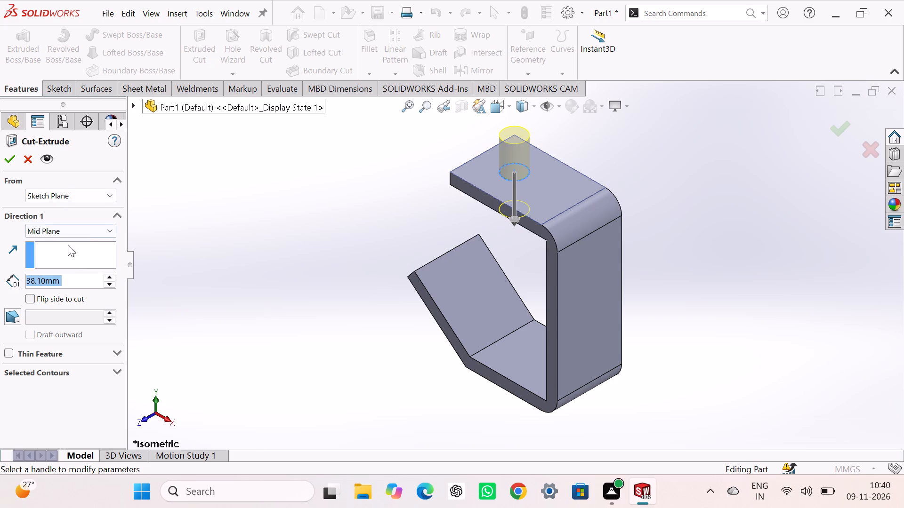
left_click(11, 163)
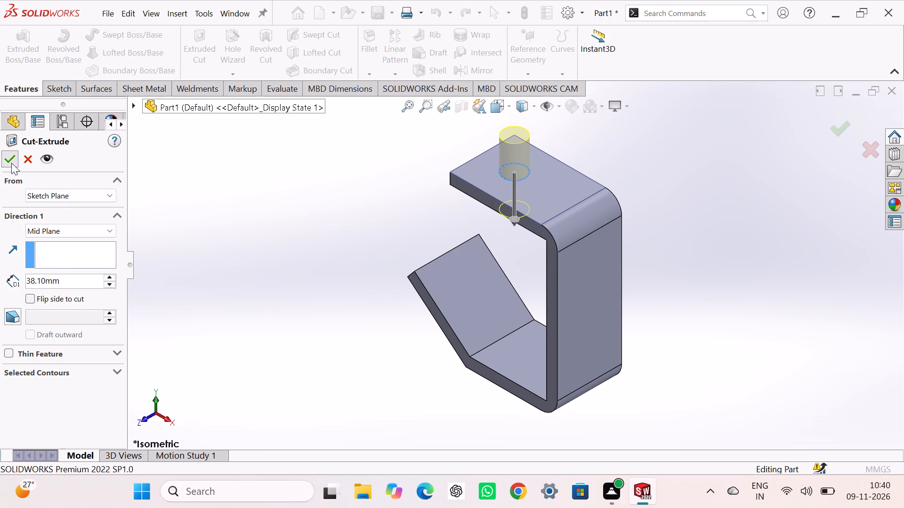
left_click(263, 242)
Start a sketch on the inclined lip's outer face and draw a circle about 12.5 mm in diameter near the face's middle.
middle_click_drag(271, 232, 347, 218)
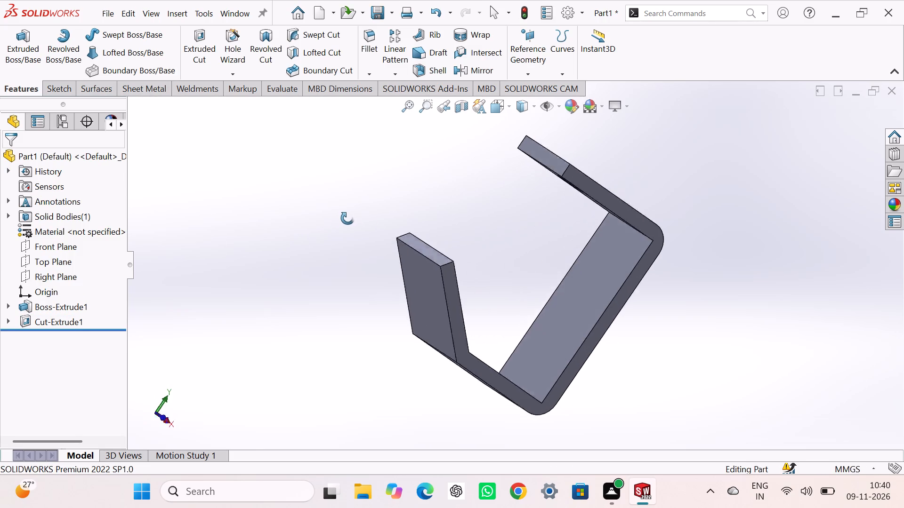
middle_click_drag(347, 218, 281, 241)
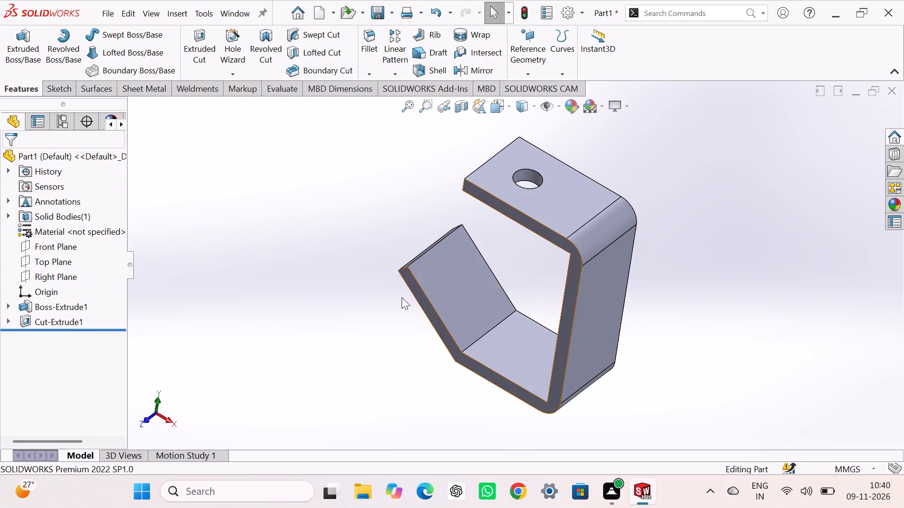
middle_click_drag(390, 308, 485, 305)
left_click(467, 295)
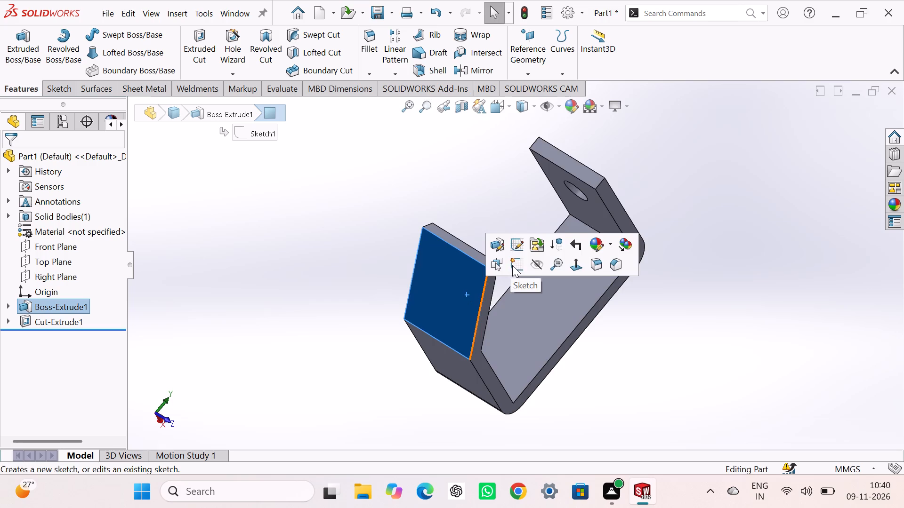
left_click(512, 265)
left_click(258, 244)
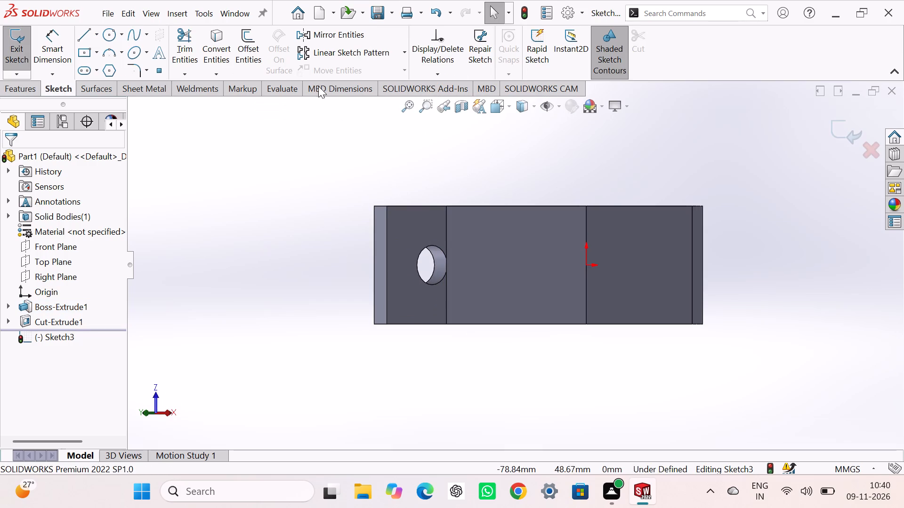
left_click(109, 34)
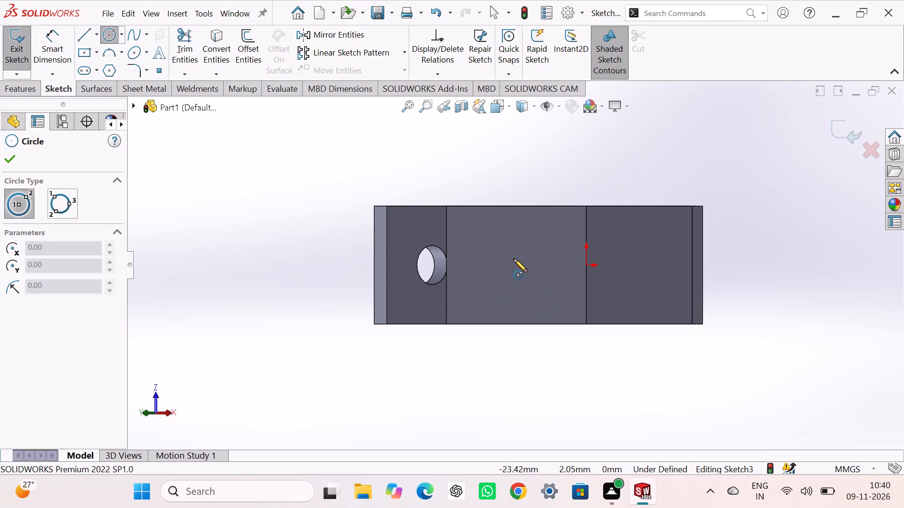
left_click(515, 265)
left_click(522, 283)
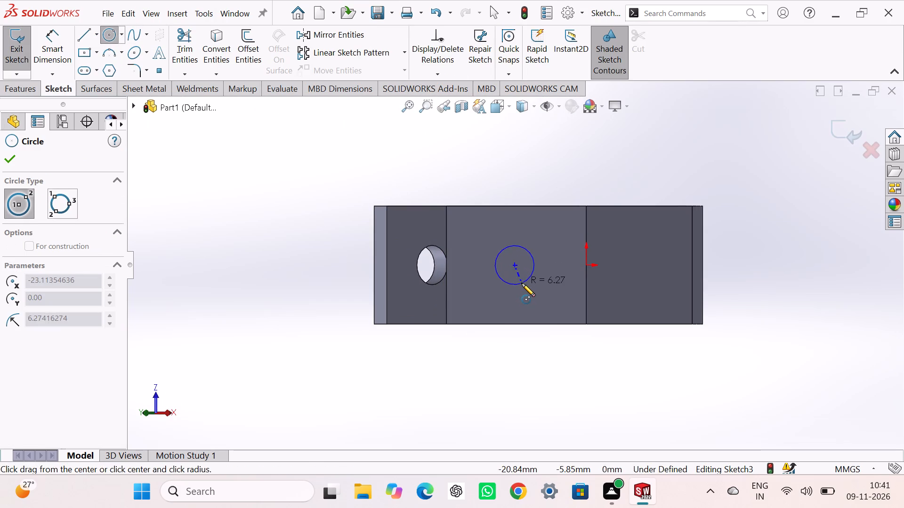
right_click(263, 220)
left_click(293, 231)
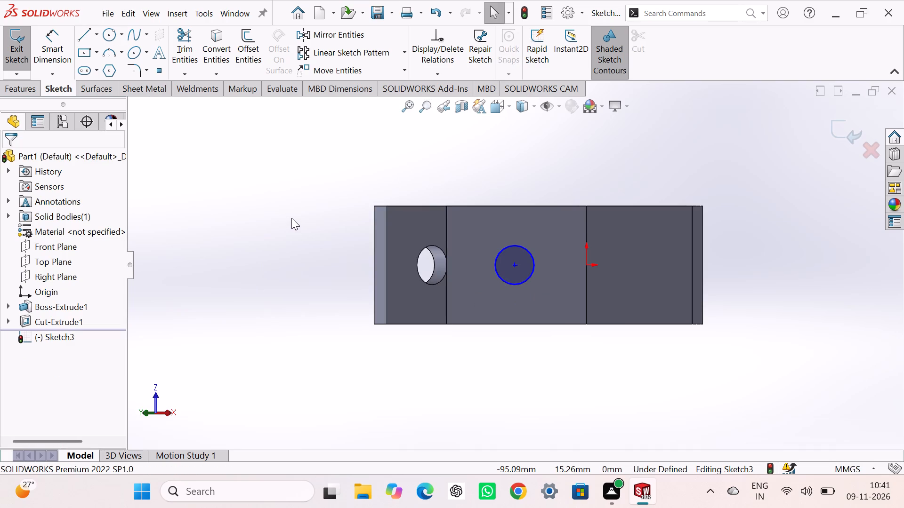
Dimension the new circle's center 19.05 mm from the lip's long side edge.
right_click_drag(279, 235, 279, 132)
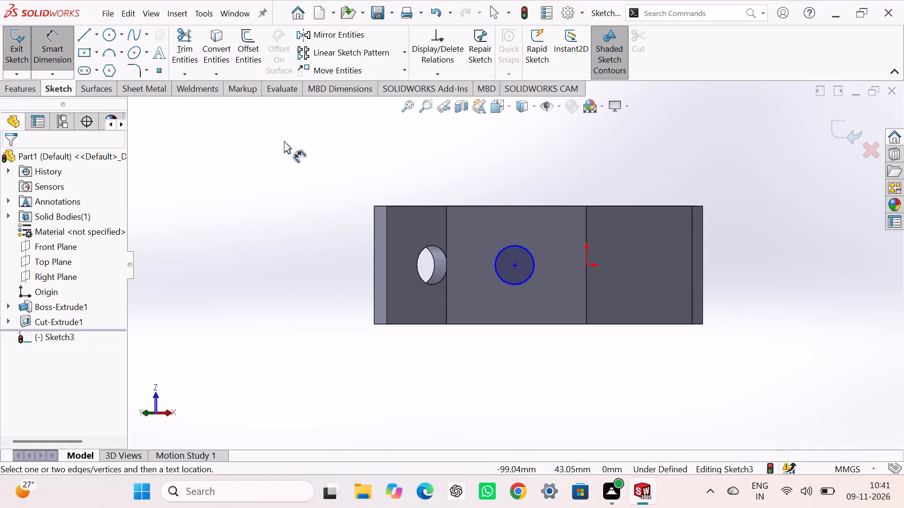
left_click(516, 265)
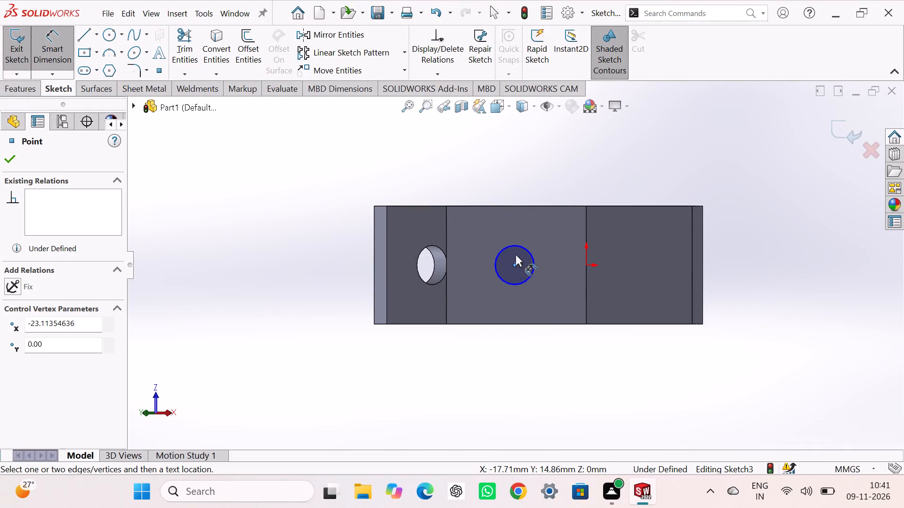
left_click(514, 207)
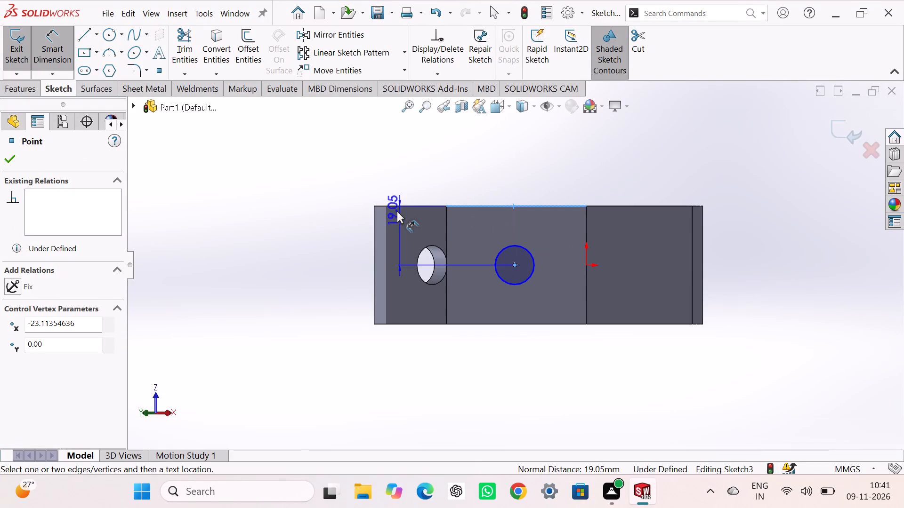
left_click(338, 208)
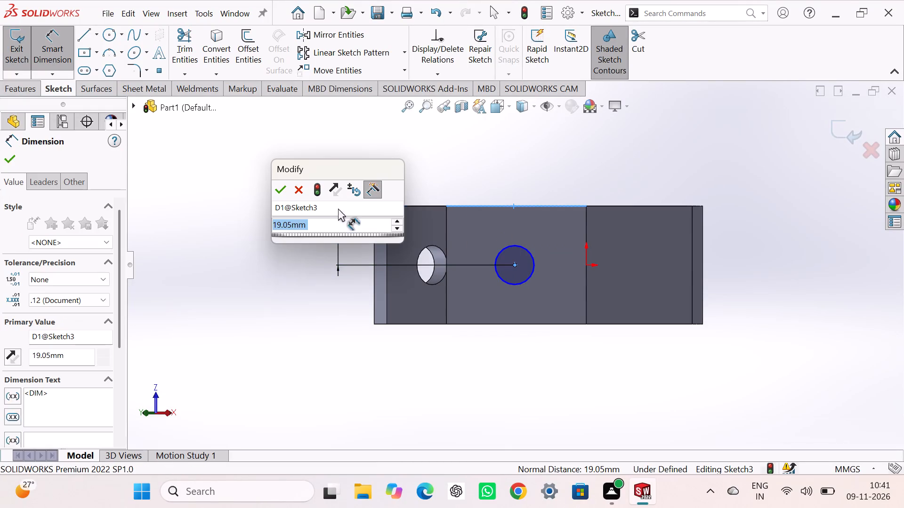
left_click(280, 190)
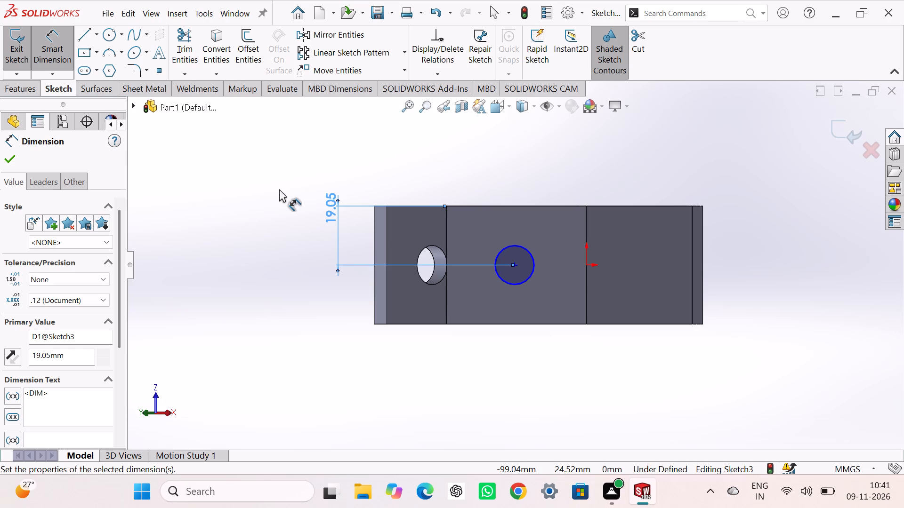
Dimension the circle's center 20.81 mm from the corner at the inclined lip's free end.
left_click(446, 325)
left_click(515, 264)
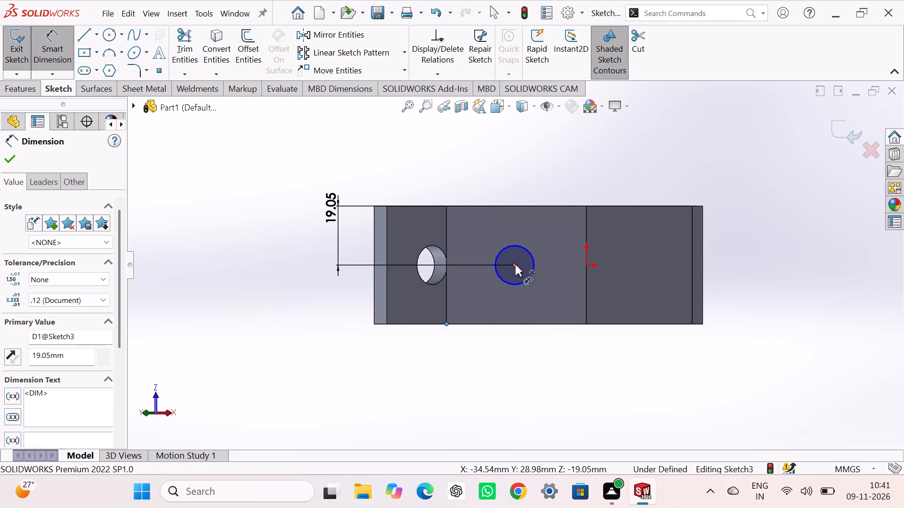
left_click(488, 363)
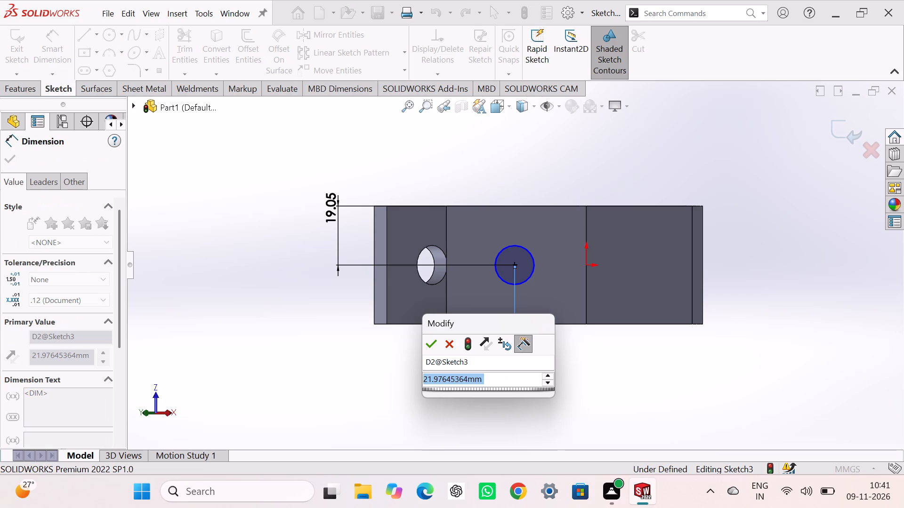
key("2")
key("0")
type(".8")
key("1")
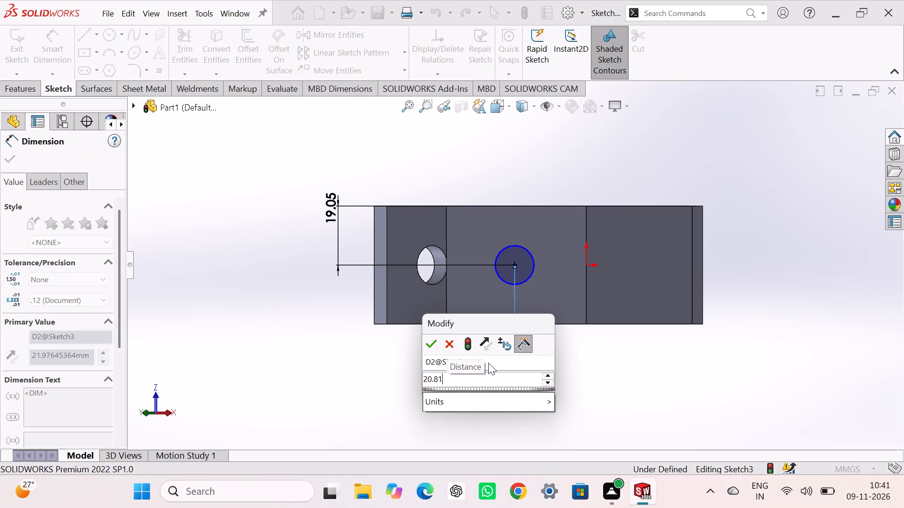
key("Return")
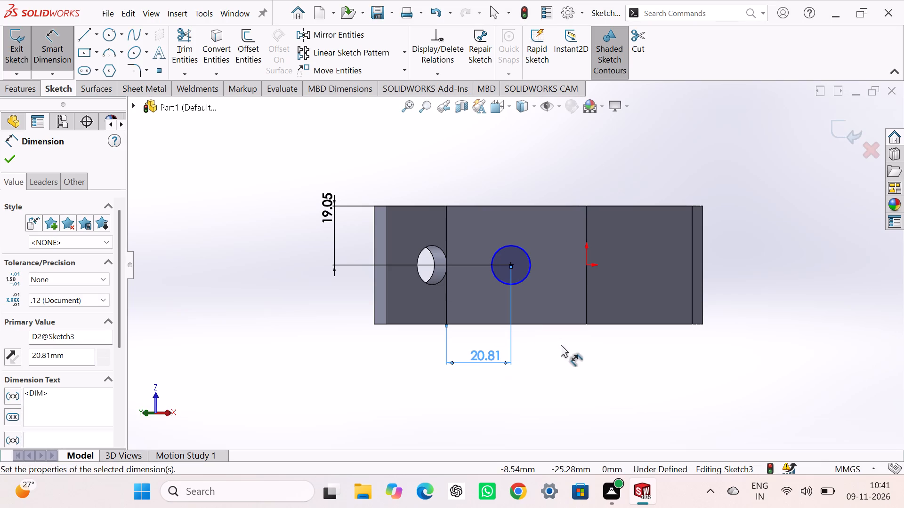
key("Escape")
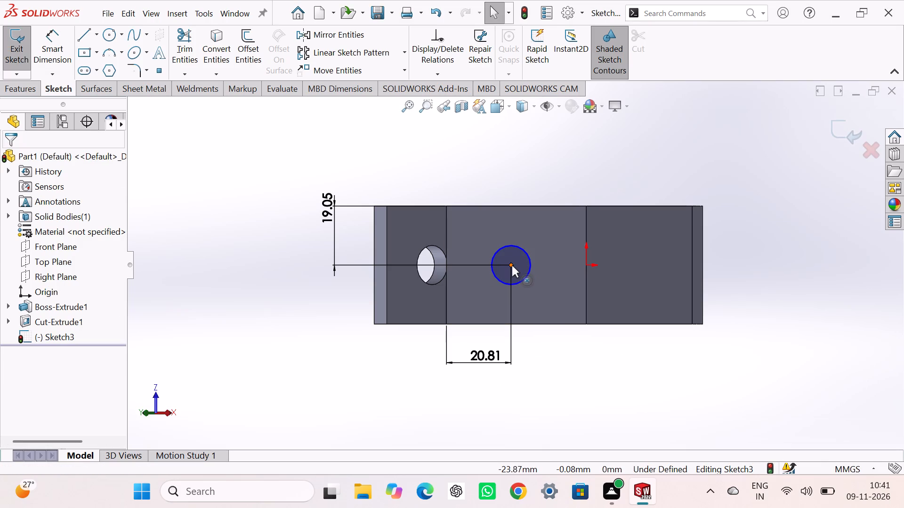
Add a Horizontal relation between the circle's center and the origin, and delete the 19.05 mm dimension.
left_click(511, 265)
left_click(585, 264, "ctrl")
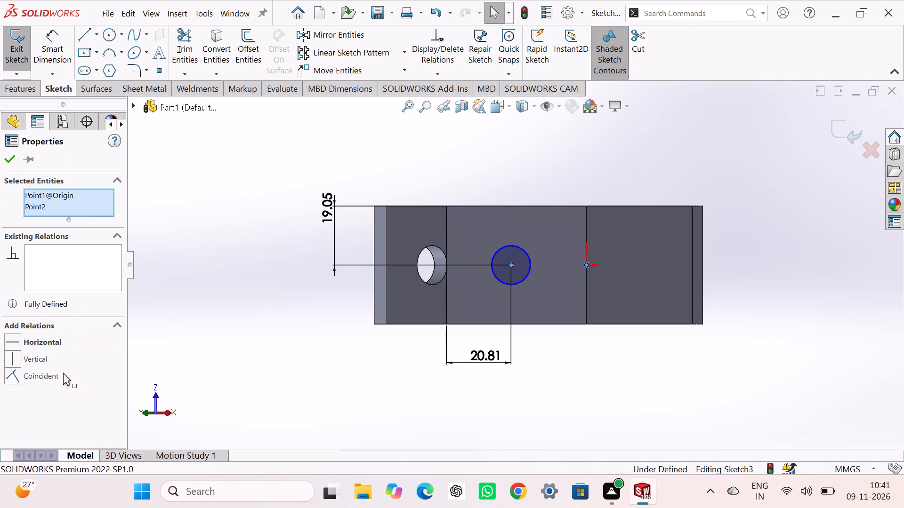
left_click(31, 339)
left_click(201, 239)
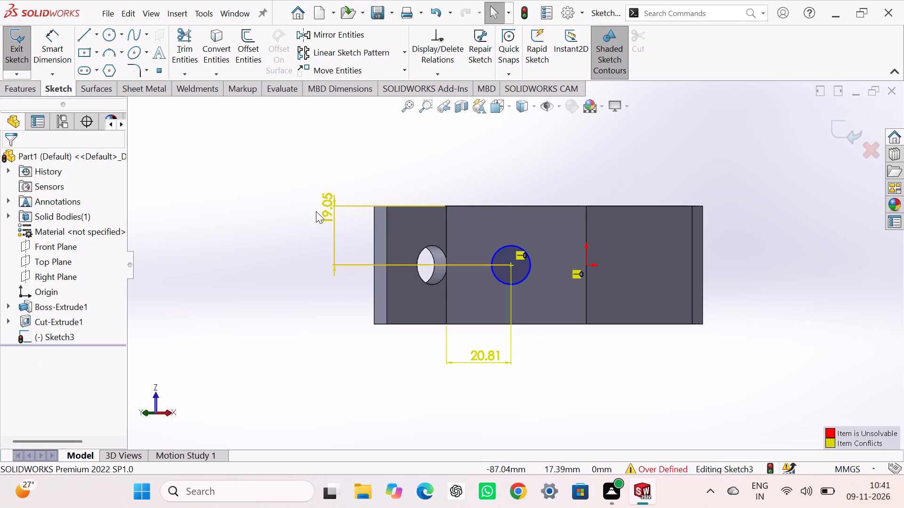
left_click(333, 224)
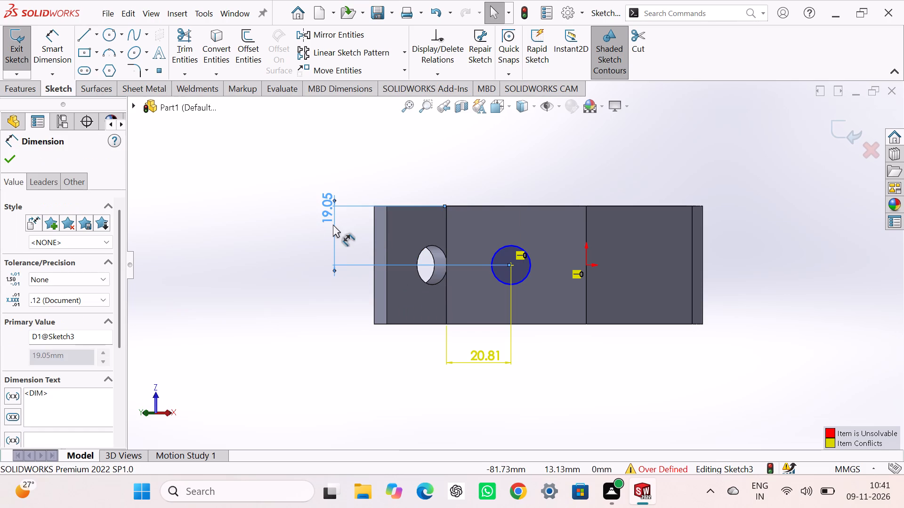
key("Delete")
Dimension the lip circle's diameter as 9.53 mm.
right_click_drag(301, 266, 302, 174)
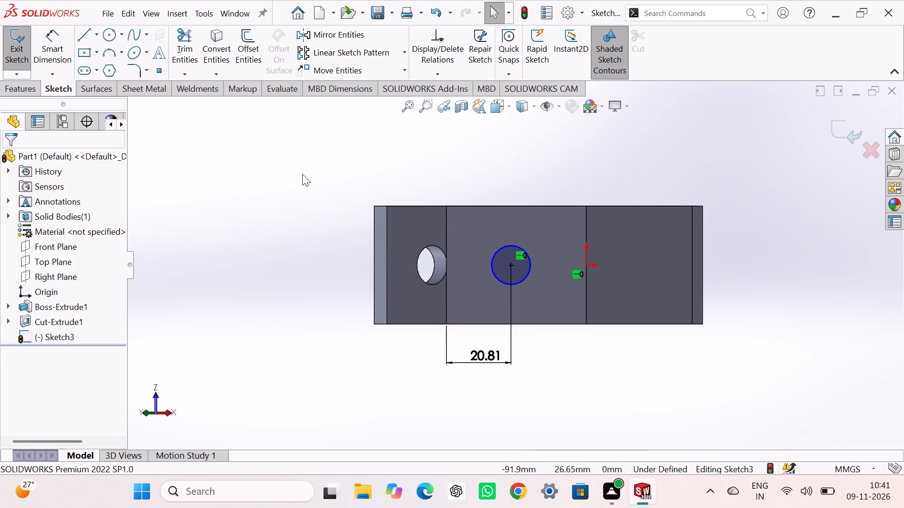
right_click_drag(302, 174, 304, 167)
left_click(500, 250)
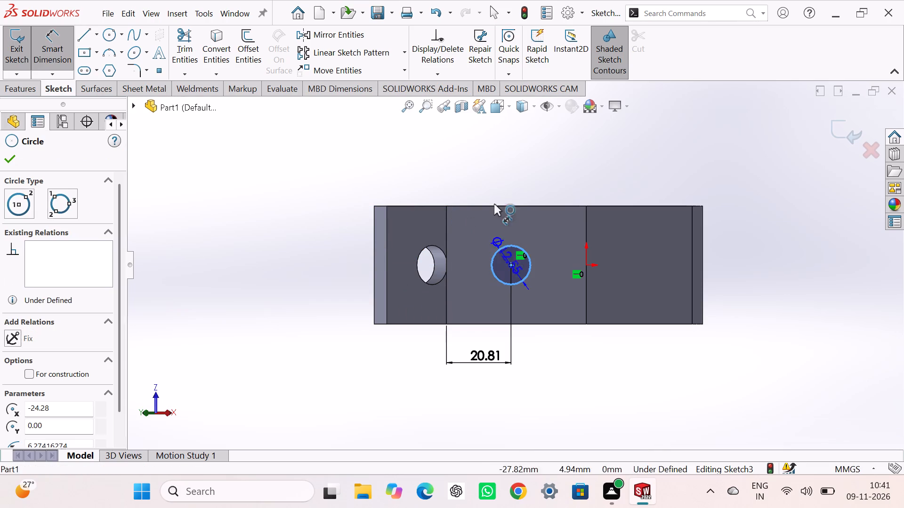
left_click(500, 180)
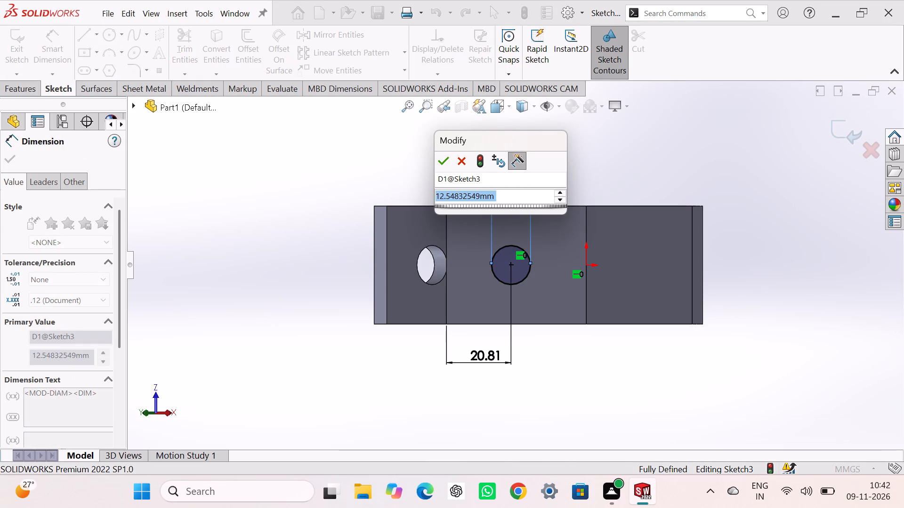
type("9.")
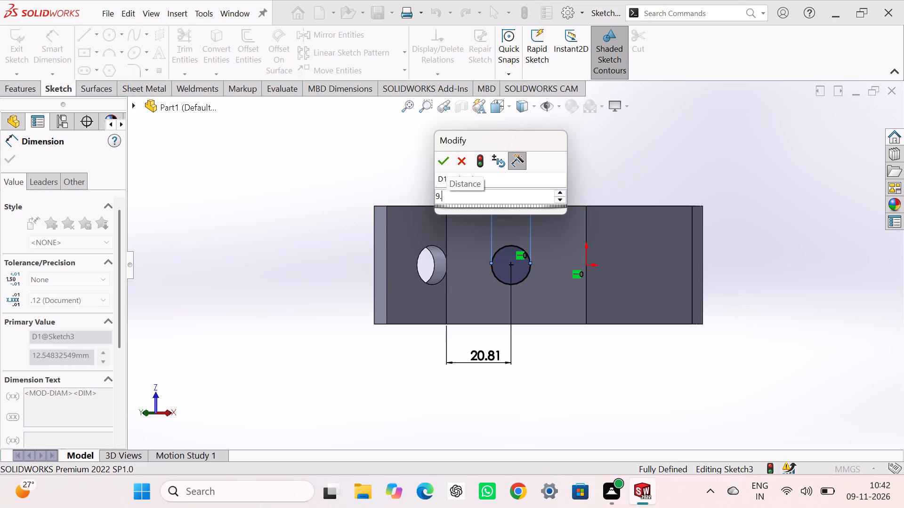
key("5")
key("3")
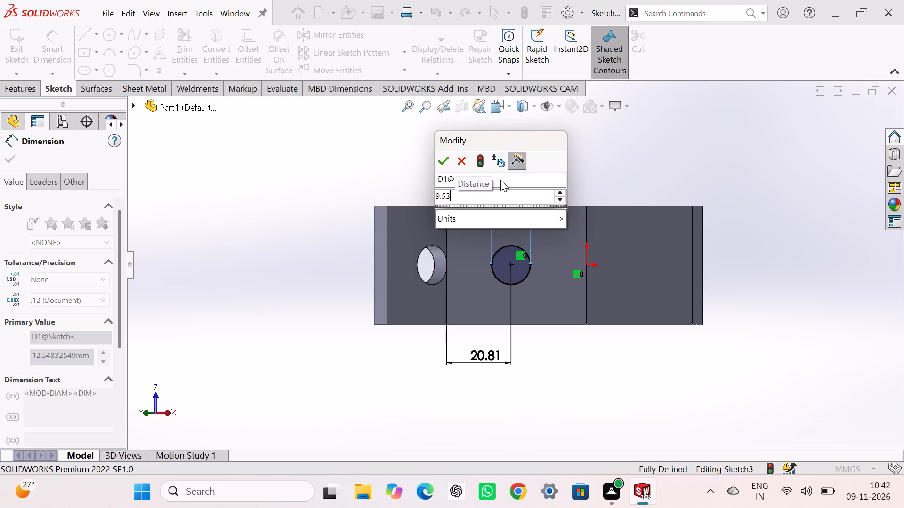
key("Return")
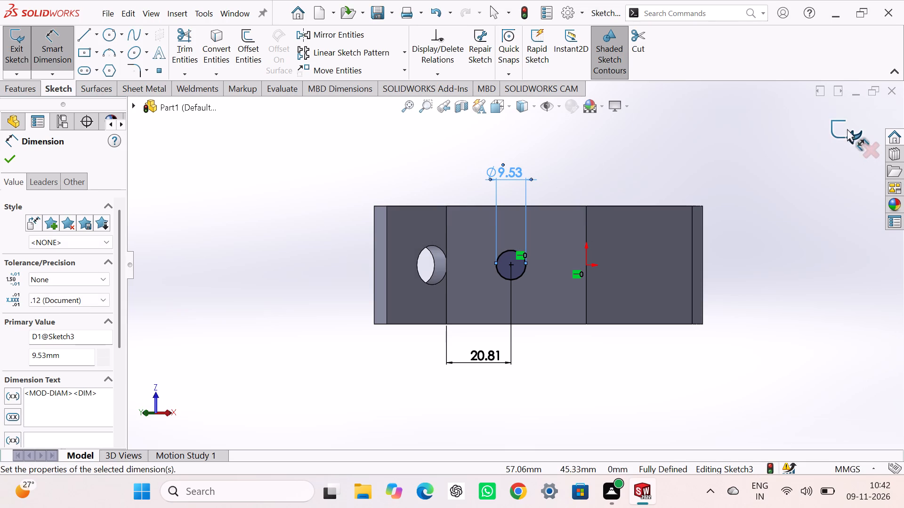
Exit the sketch and cut-extrude the circle through the inclined lip using Mid Plane with a depth of 38.10 mm.
left_click(847, 128)
middle_click_drag(820, 145, 755, 299)
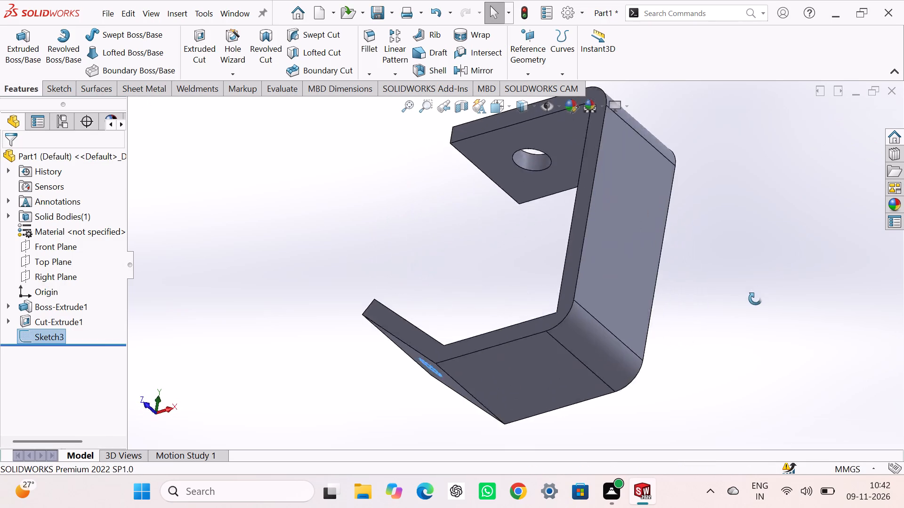
middle_click_drag(755, 299, 732, 374)
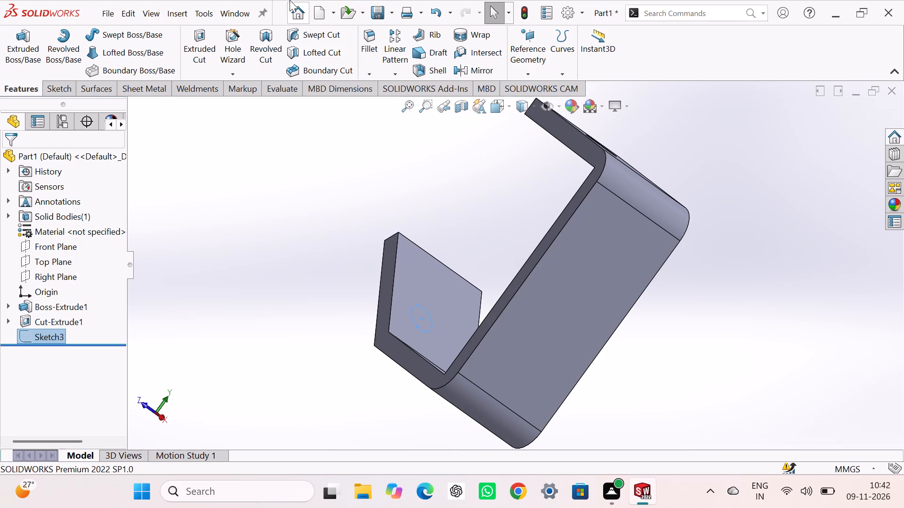
left_click(198, 41)
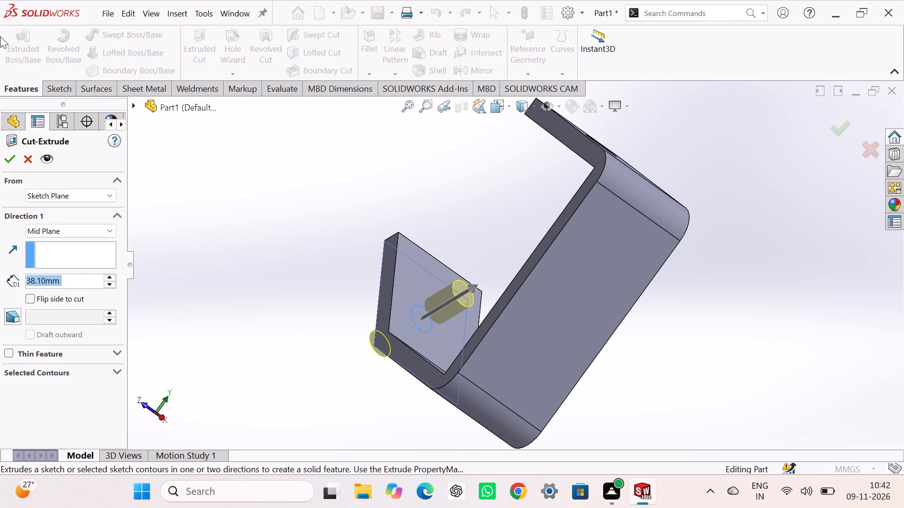
left_click(12, 156)
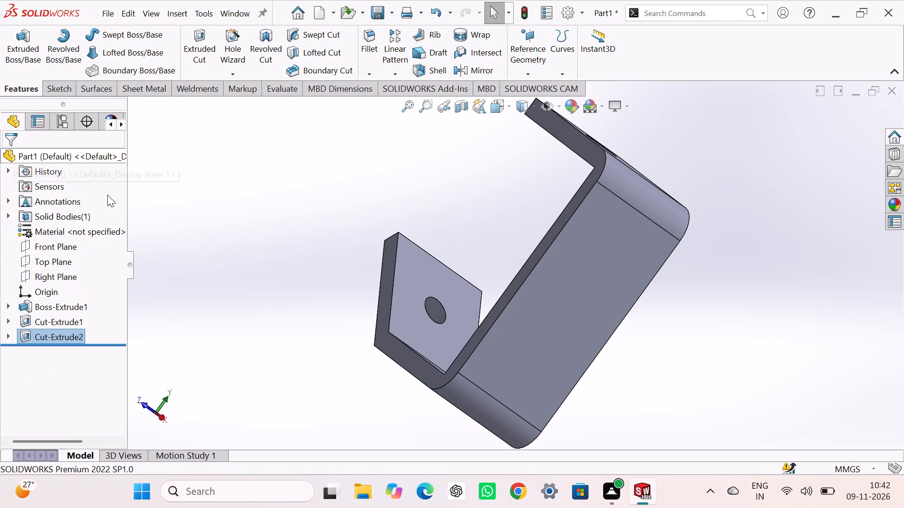
left_click(253, 190)
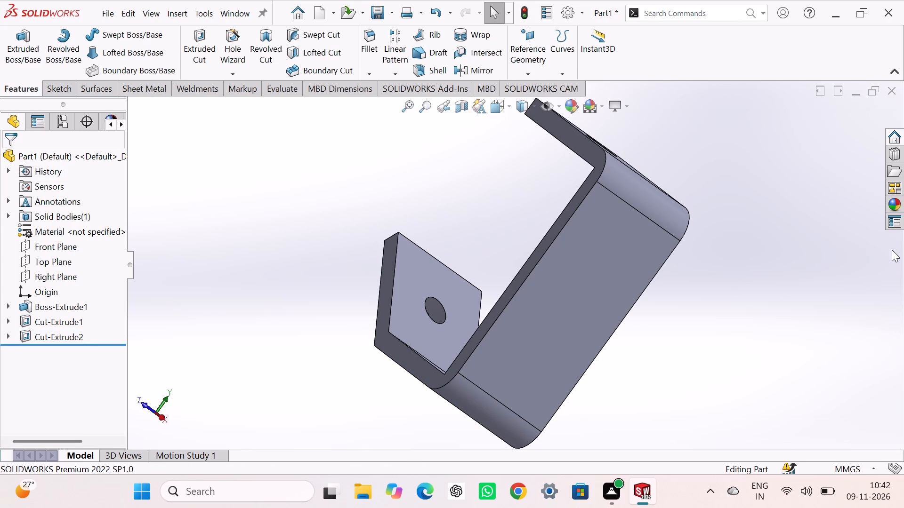
Save the part as Part1.SLDPRT in the Solidworks folder.
scroll(843, 258, "up", 3)
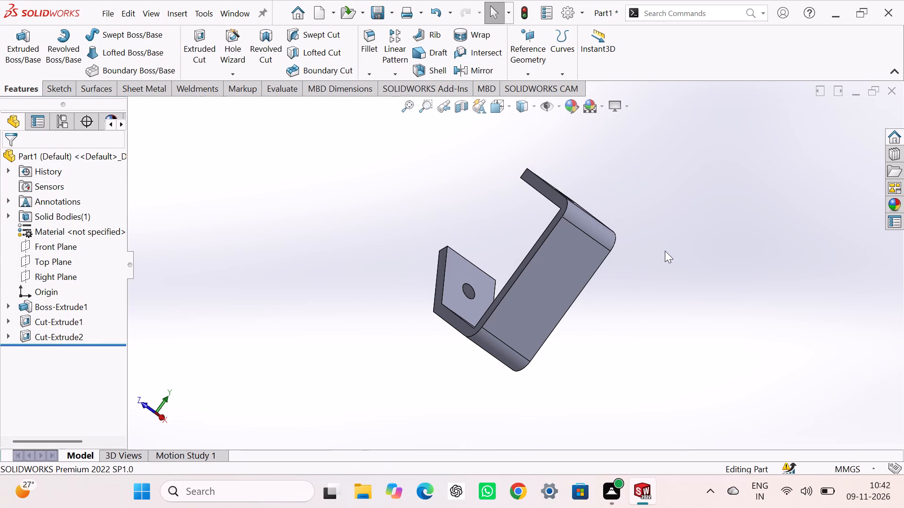
key("ctrl+s")
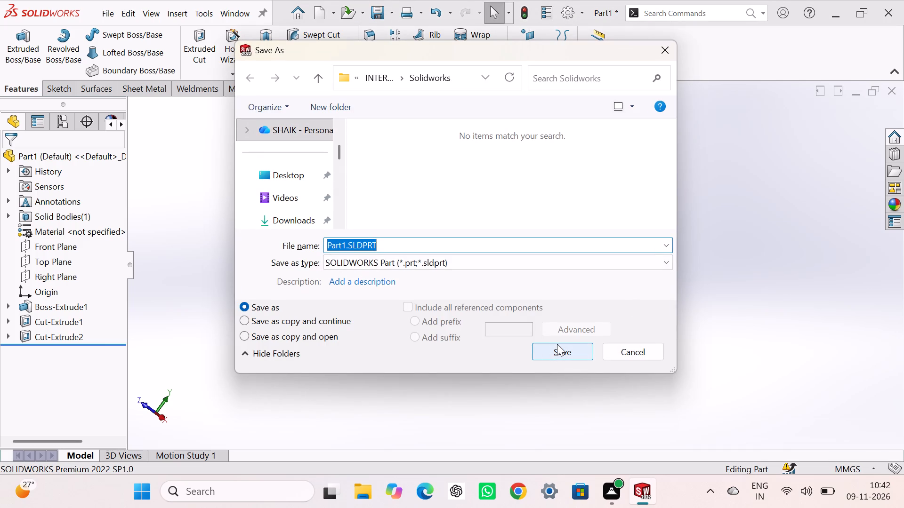
key("Return")
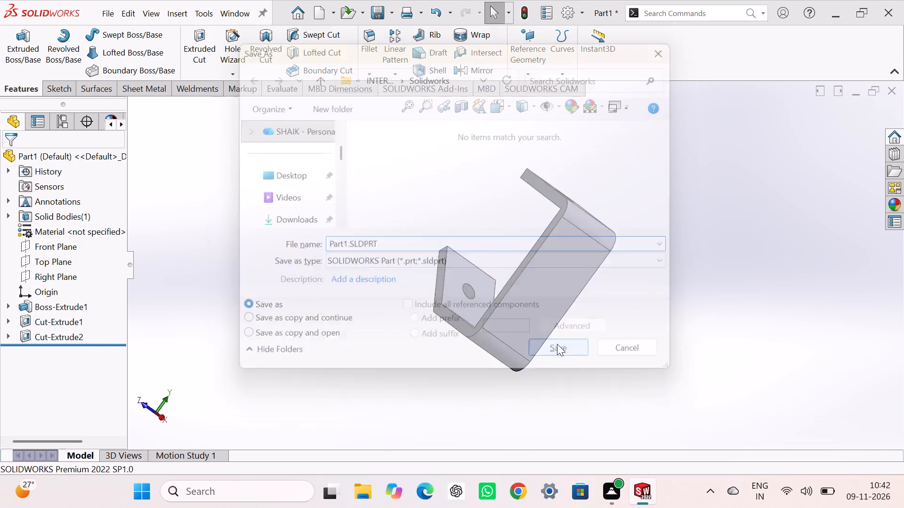
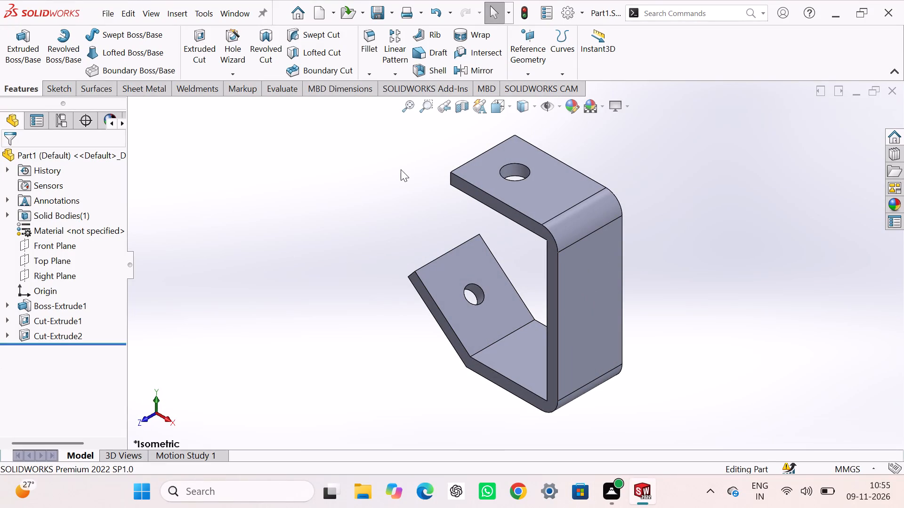
Change the whole part's appearance to the light cyan colour from the standard swatches.
left_click(566, 107)
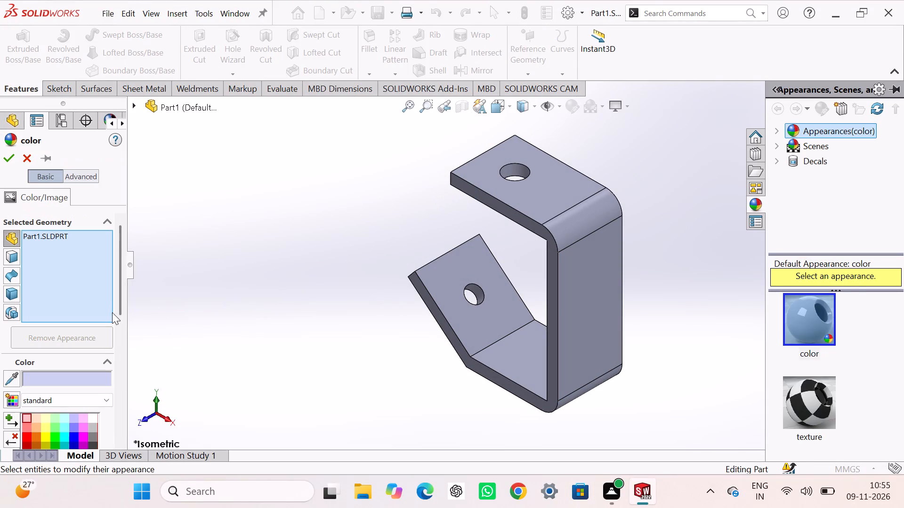
left_click_drag(122, 258, 122, 266)
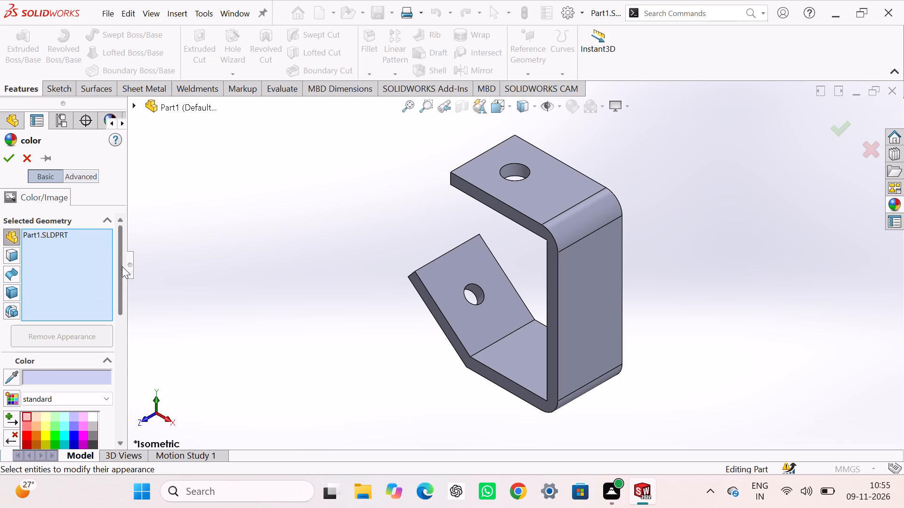
left_click_drag(122, 266, 121, 290)
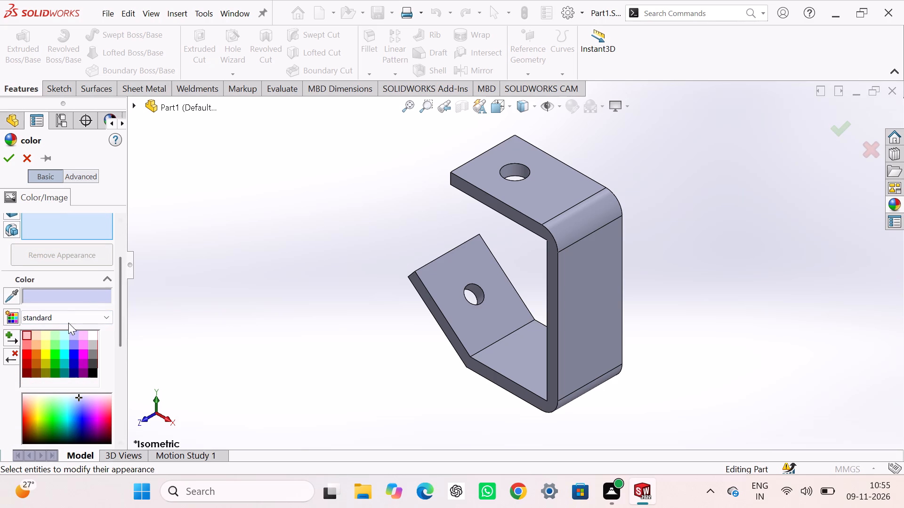
left_click(64, 364)
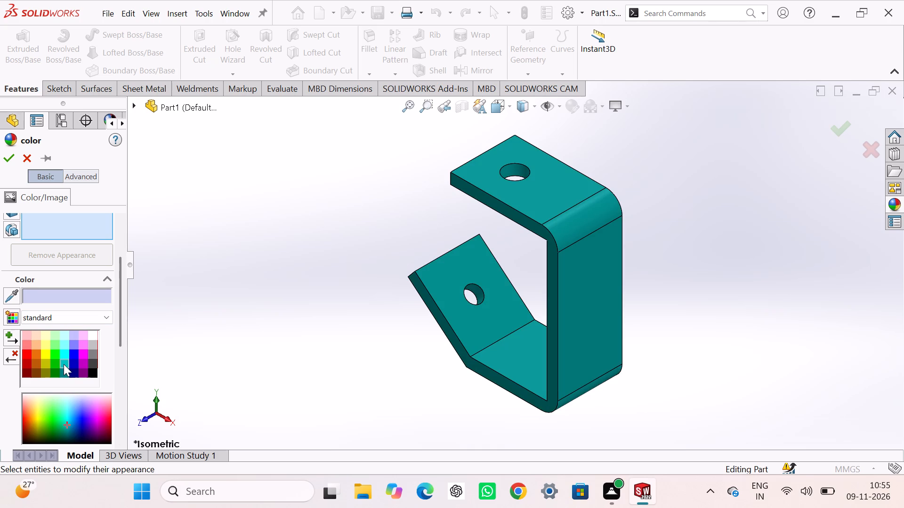
left_click(64, 370)
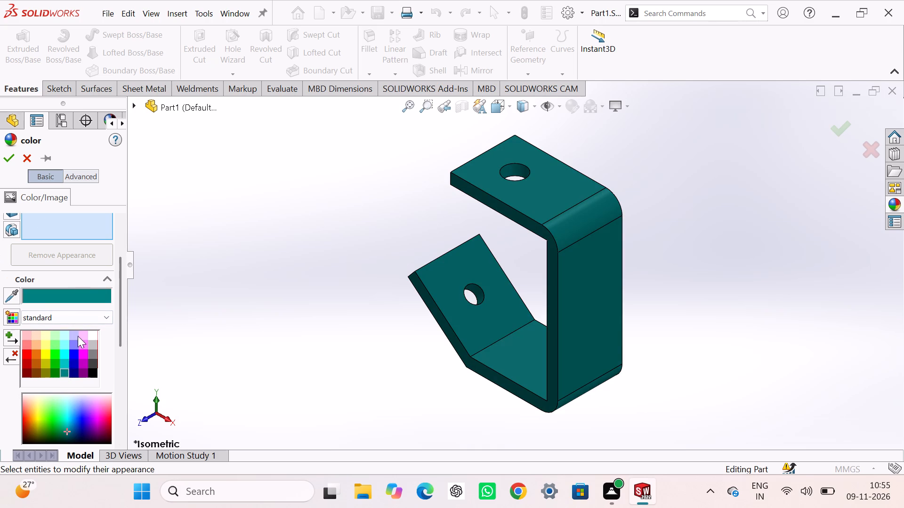
left_click(63, 340)
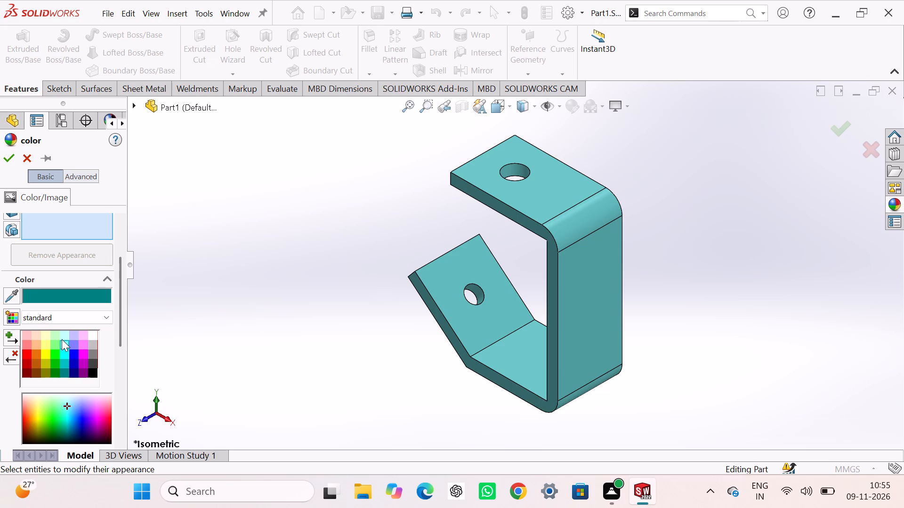
left_click(6, 159)
left_click(271, 222)
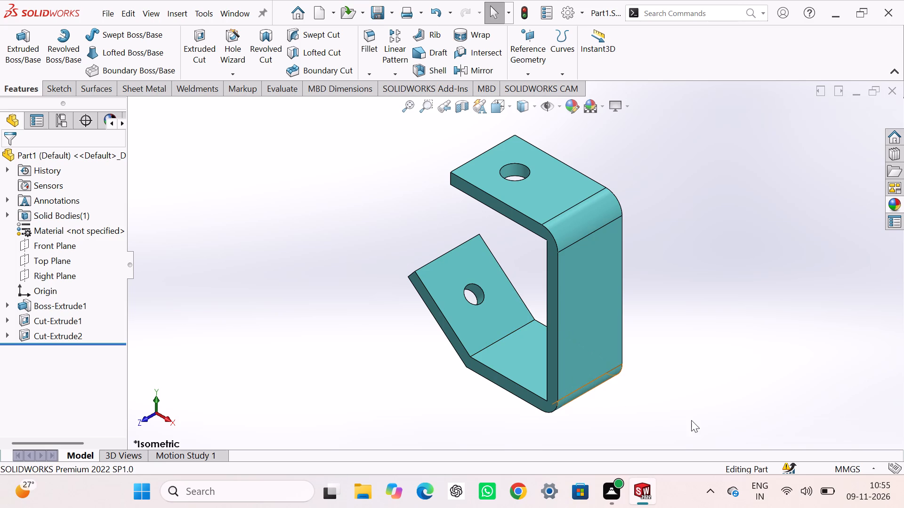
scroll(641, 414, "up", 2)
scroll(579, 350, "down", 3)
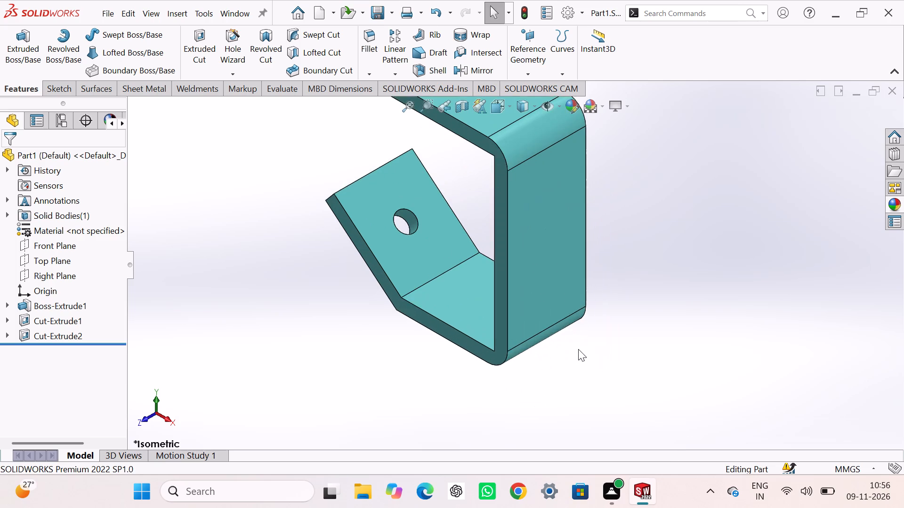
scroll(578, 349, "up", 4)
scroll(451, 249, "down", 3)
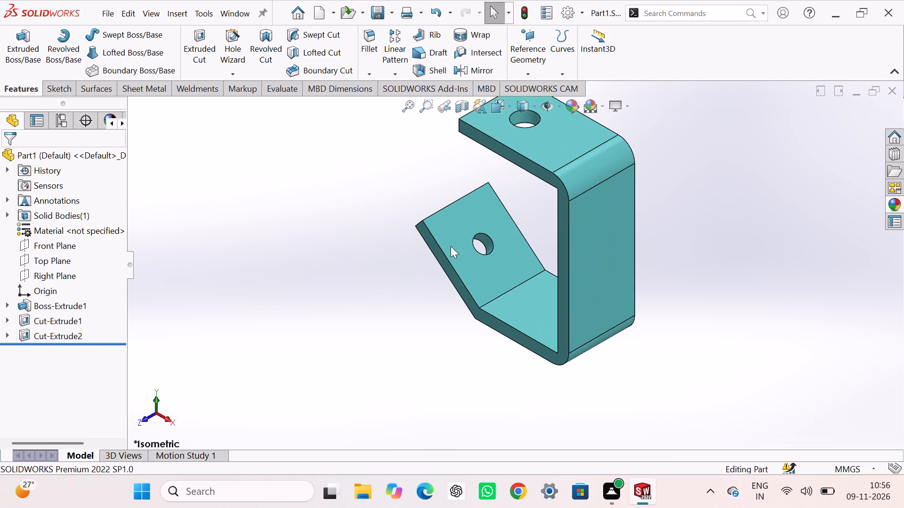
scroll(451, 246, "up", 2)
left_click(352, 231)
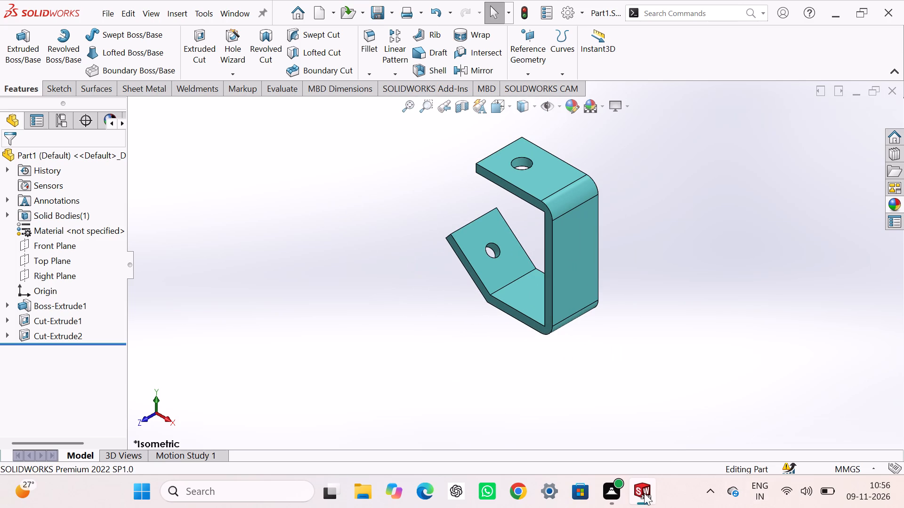
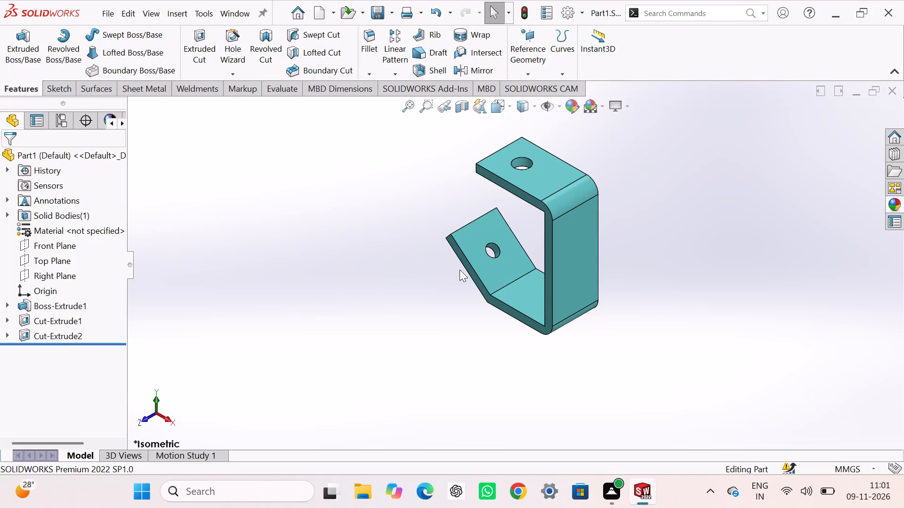
Save the recoloured bracket part.
key("ctrl+v")
key("ctrl+s")
Create a new part document.
key("ctrl+n")
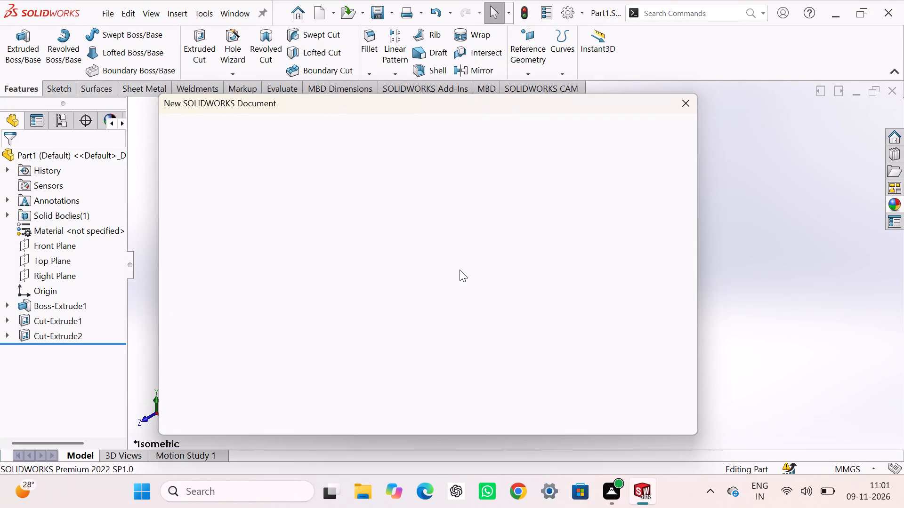
left_click(539, 411)
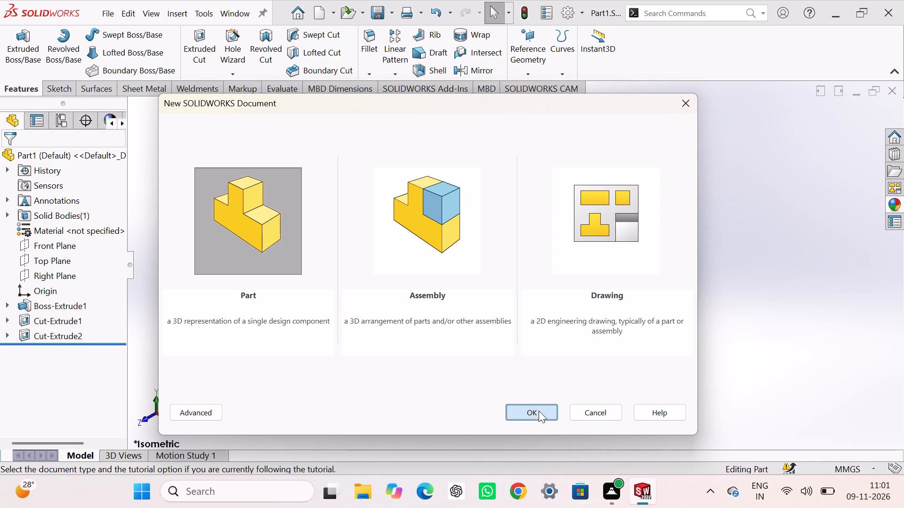
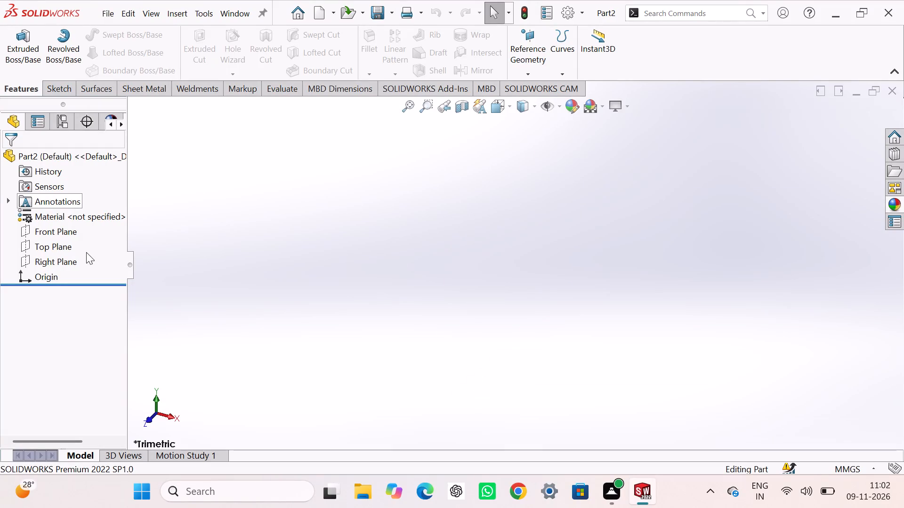
Start a sketch on the Top Plane and draw a centre rectangle from the origin, about 40 mm high.
left_click(70, 244)
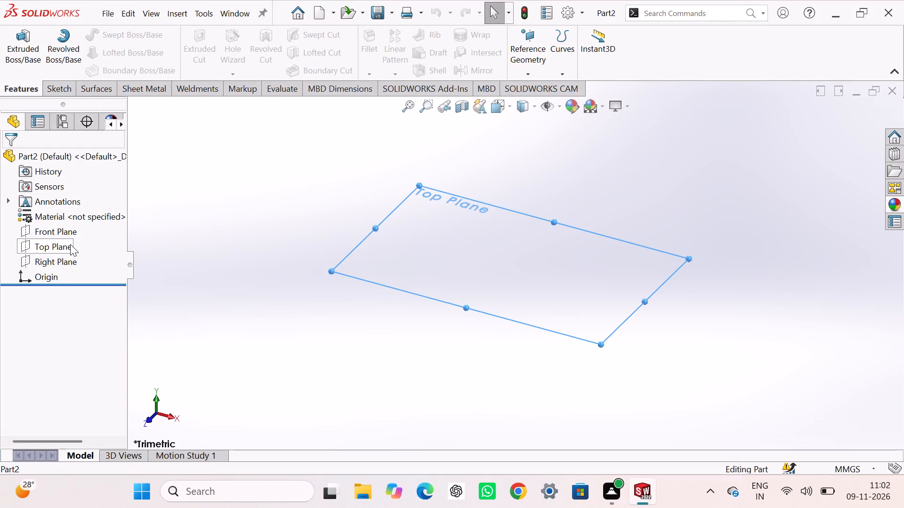
left_click(78, 230)
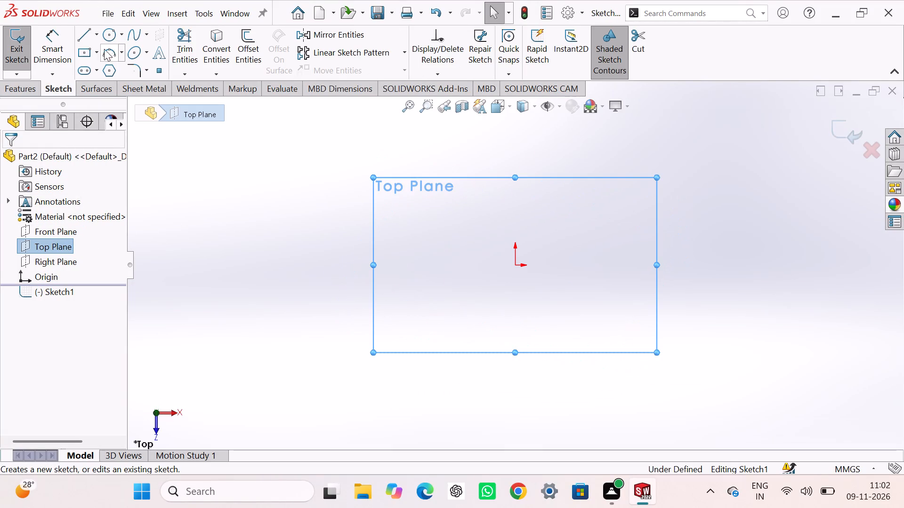
left_click(80, 52)
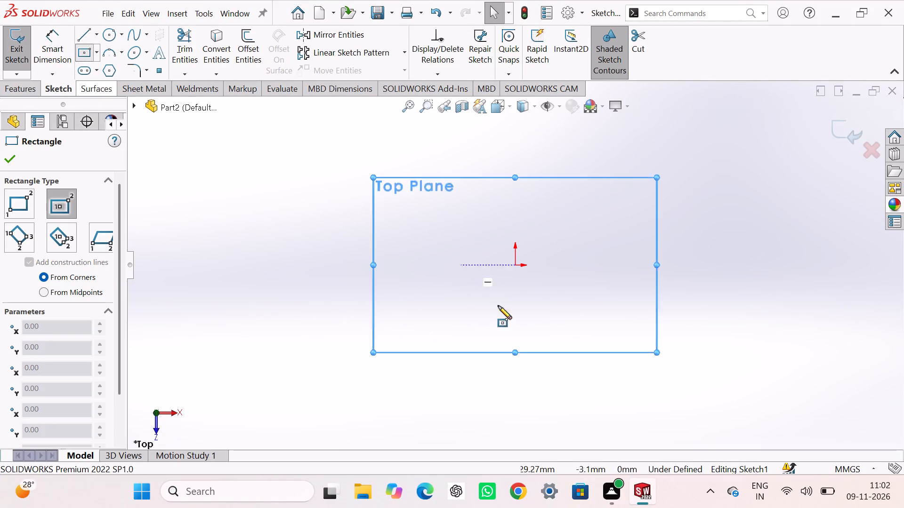
left_click(515, 265)
left_click(643, 297)
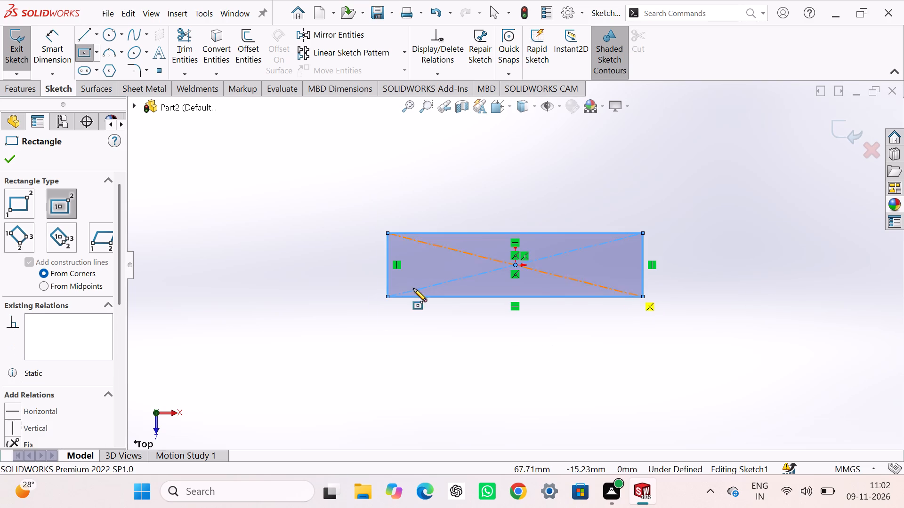
Dimension the rectangle 19.05 mm high and 76.20 mm wide.
right_click_drag(235, 267, 239, 158)
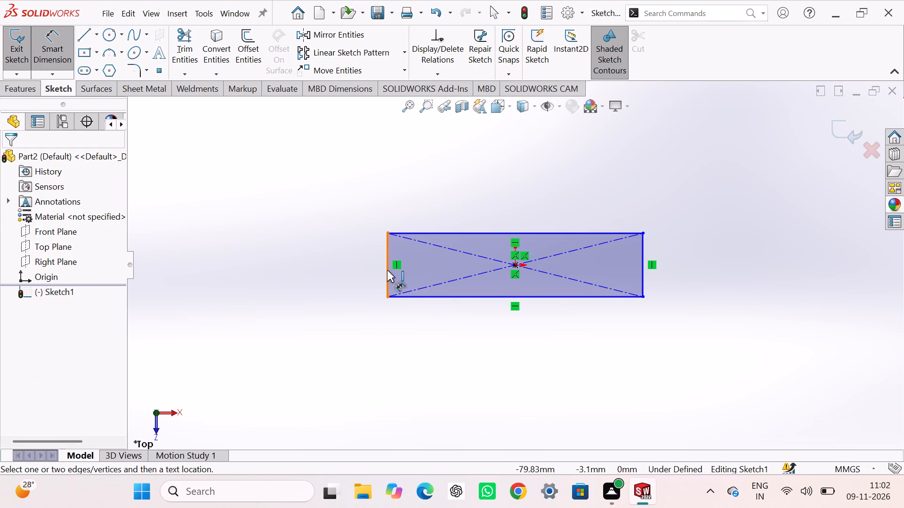
left_click(387, 270)
left_click(325, 270)
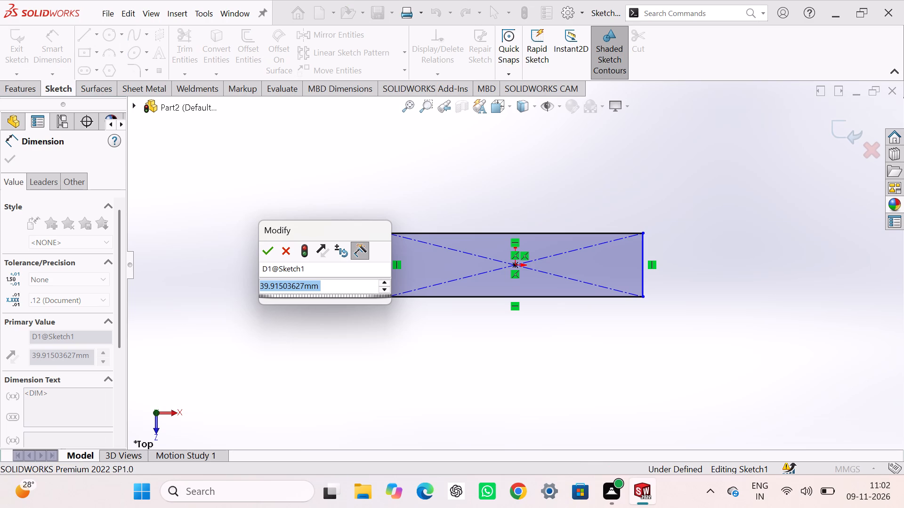
type("19.05")
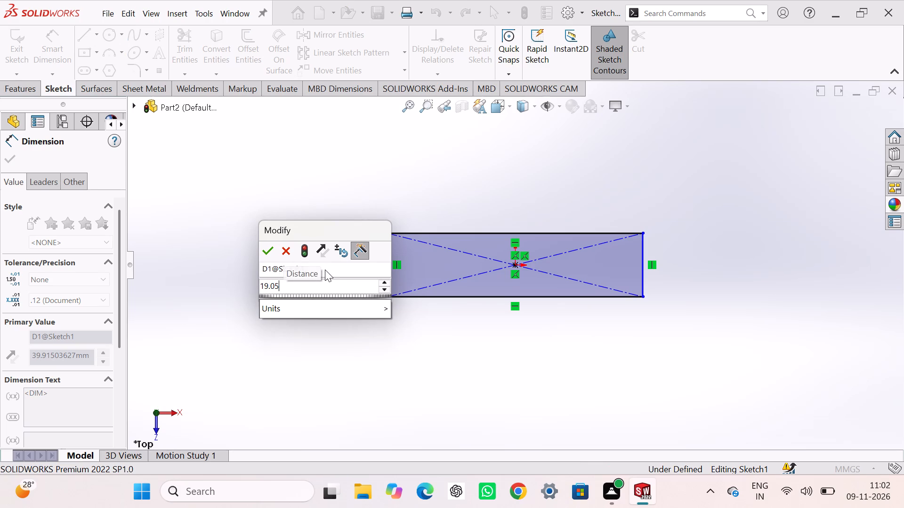
key("Return")
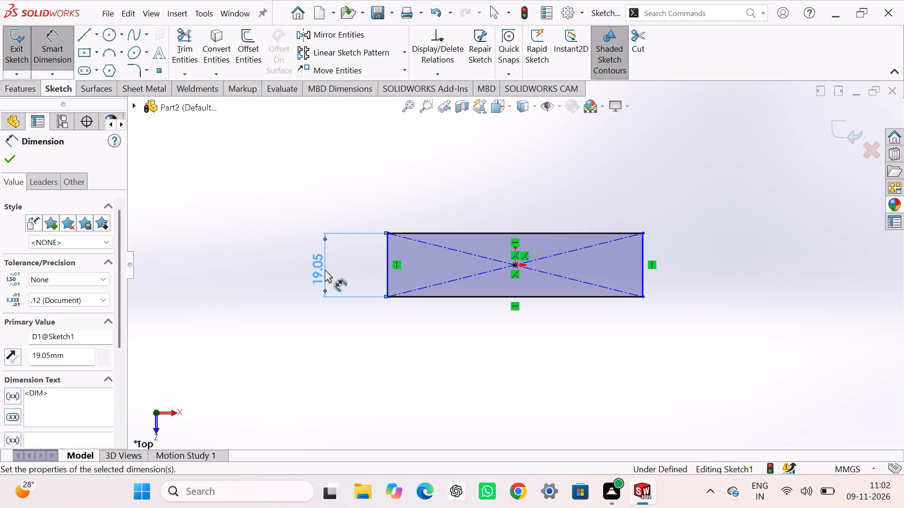
left_click(474, 299)
left_click(515, 354)
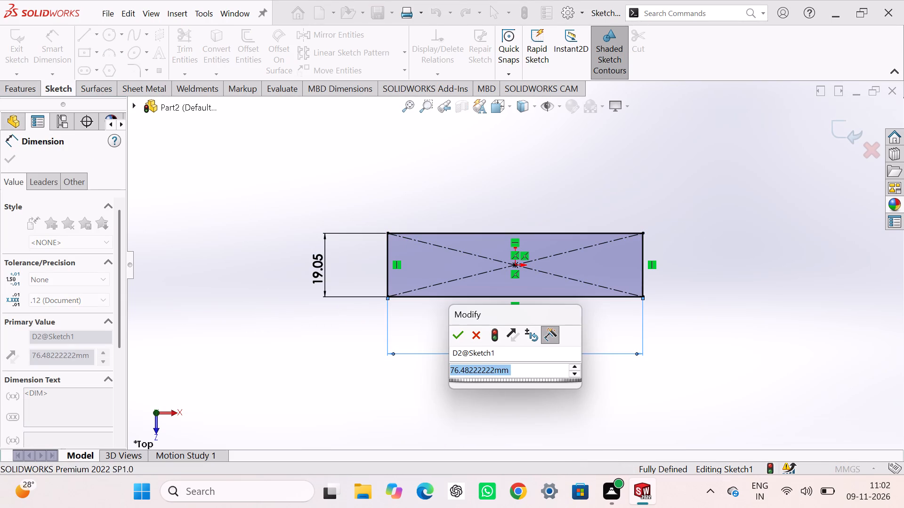
key("7")
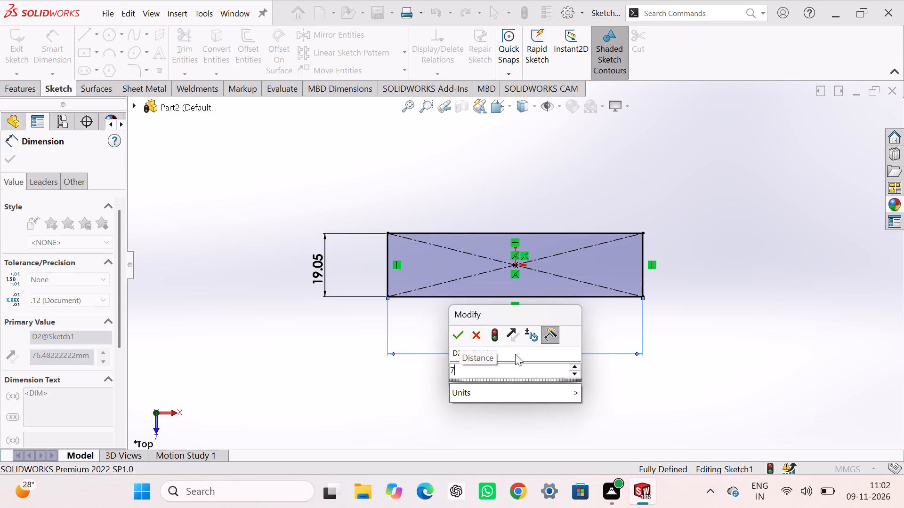
key("6")
key("period")
type("20")
key("Return")
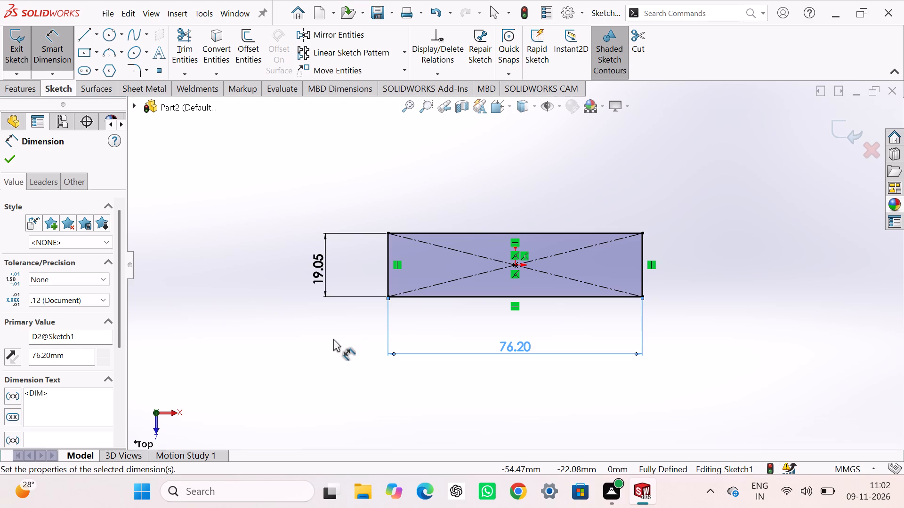
Sketch a circle about 8.6 mm in diameter inside the rectangle, about 29 mm left of the origin.
left_click(111, 30)
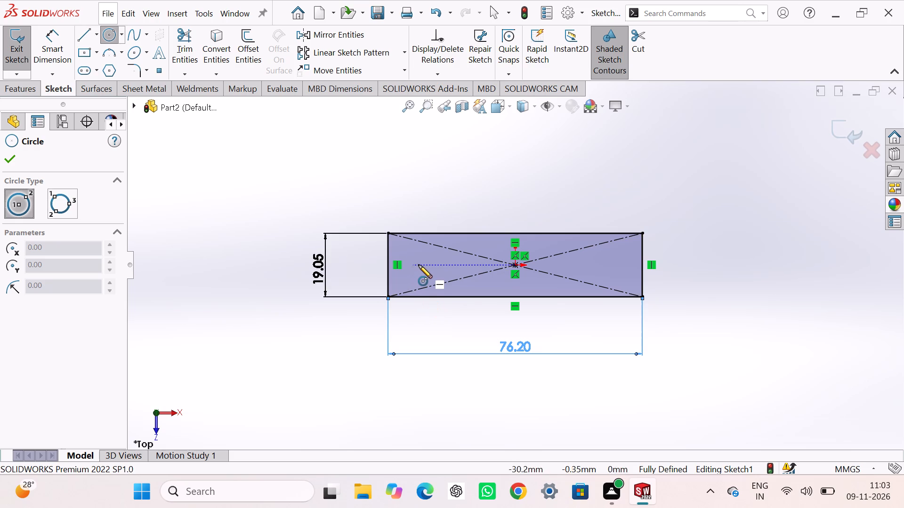
left_click(419, 265)
left_click(426, 278)
right_click(255, 230)
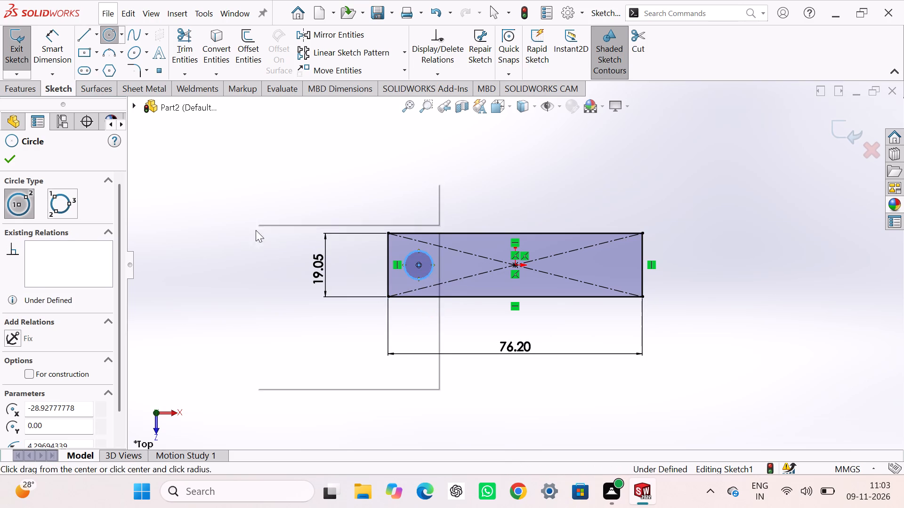
left_click(262, 235)
Dimension the circle's centre 9.35 mm from the rectangle's left edge.
right_click_drag(254, 274, 255, 123)
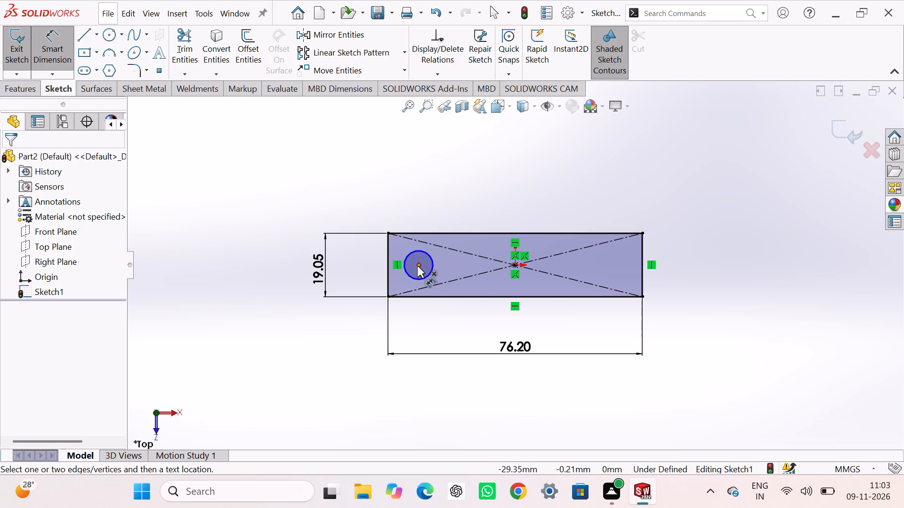
left_click(417, 266)
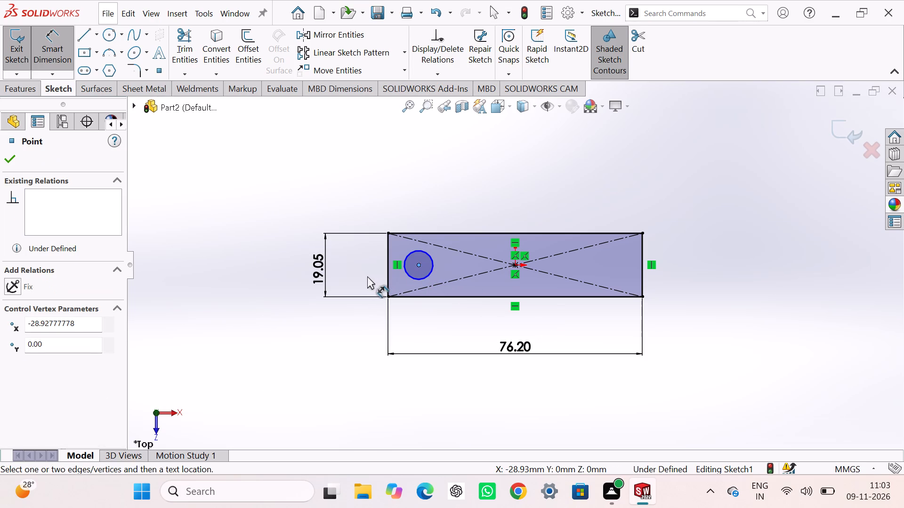
left_click(387, 252)
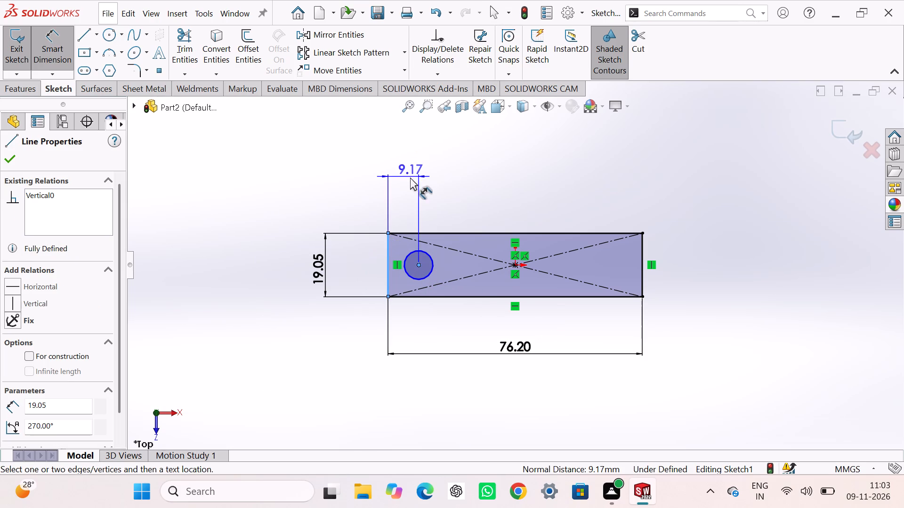
left_click(402, 180)
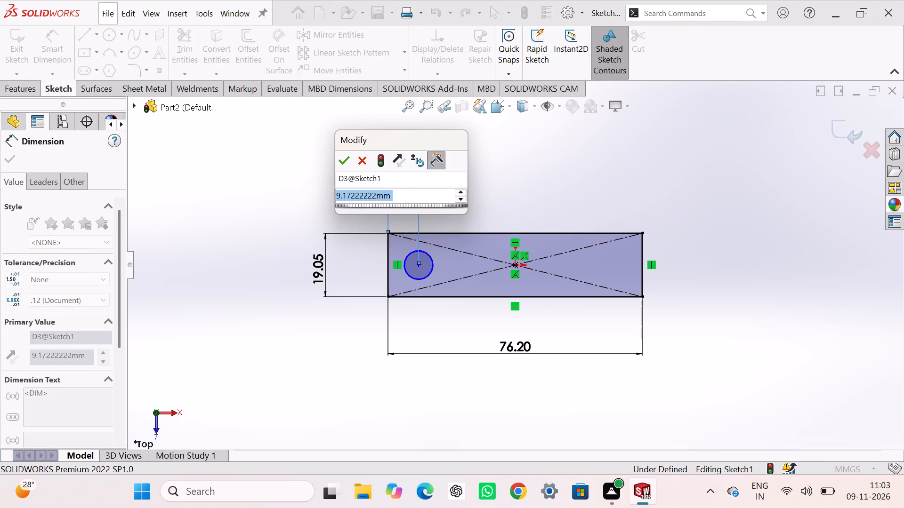
key("9")
key("period")
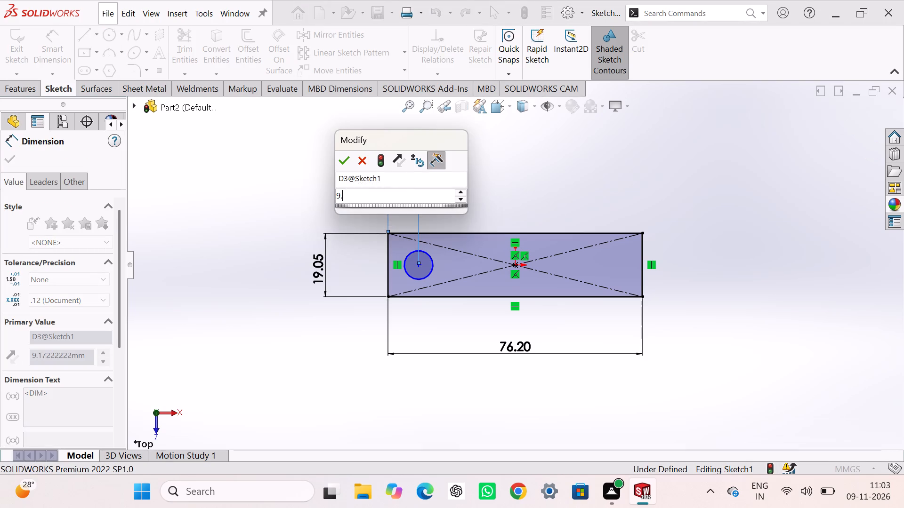
type("35")
key("Return")
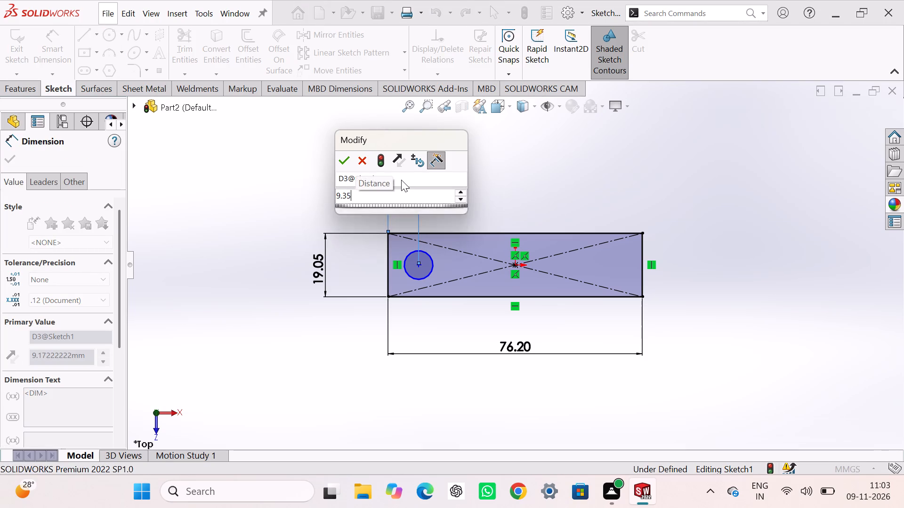
Dimension the circle's diameter as 4.76 mm.
left_click(411, 279)
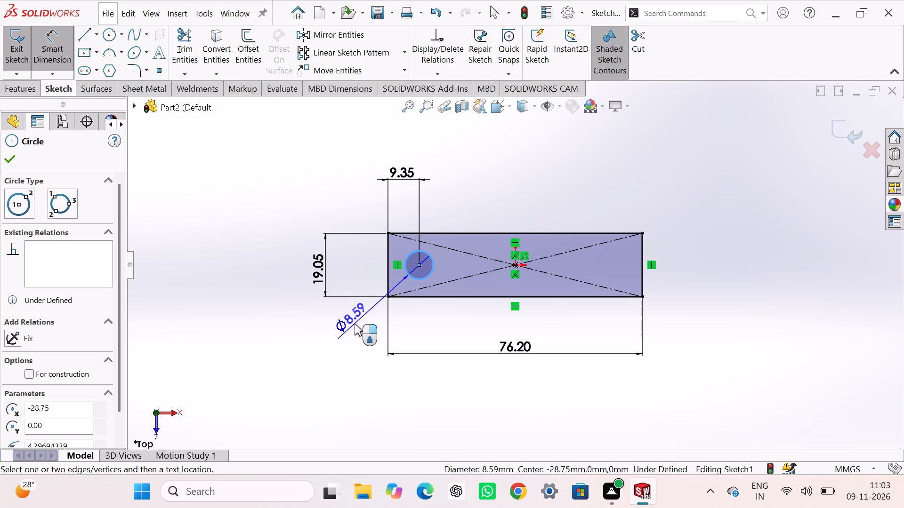
left_click(355, 324)
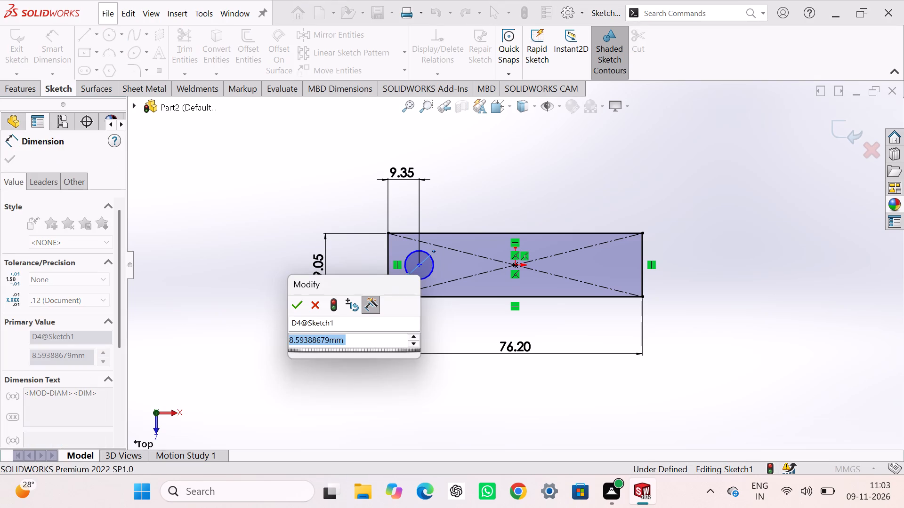
type("4.")
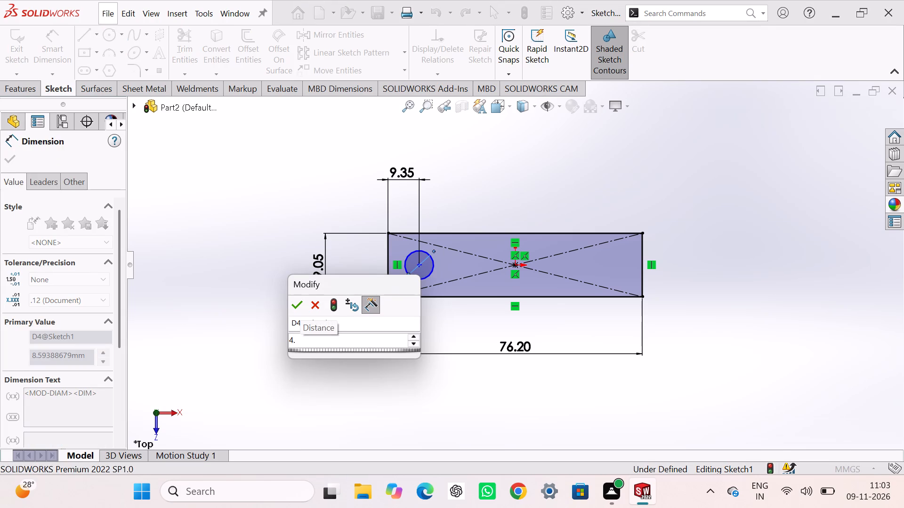
type("76")
key("Return")
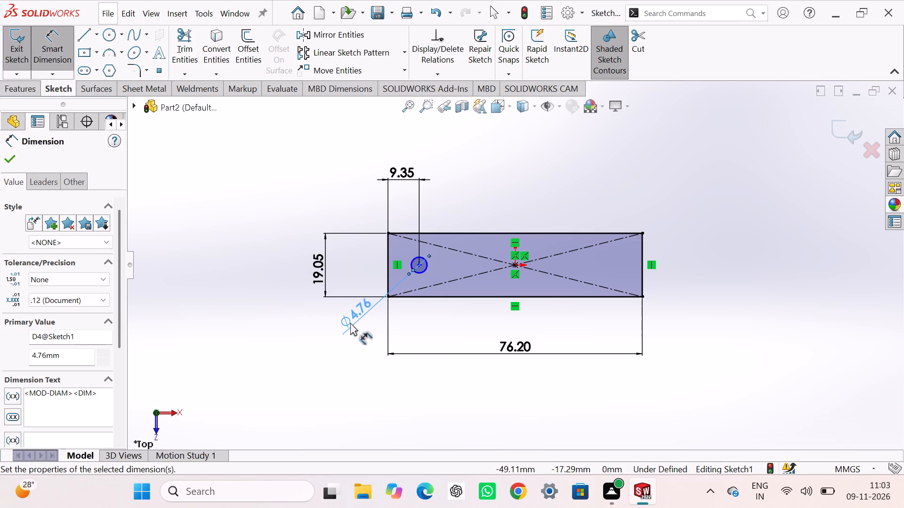
key("Escape")
key("Escape")
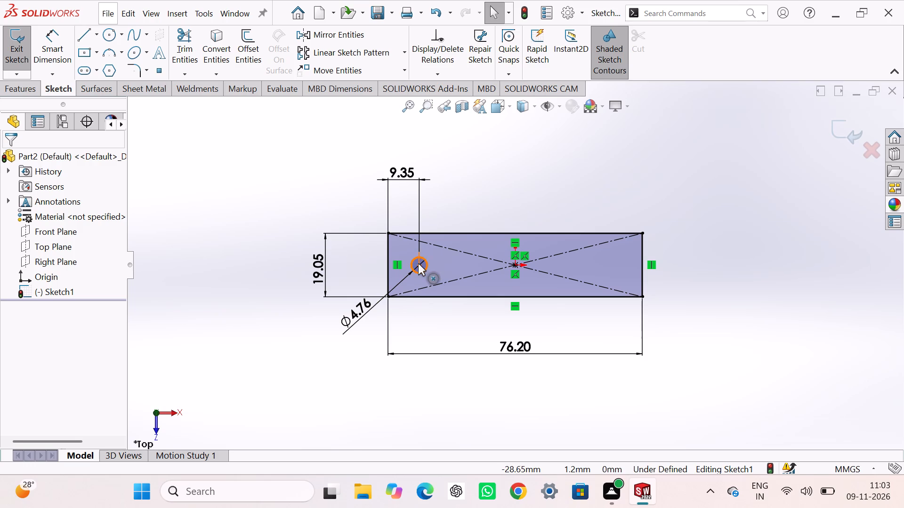
Add a horizontal relation between the circle's centre and the rectangle's centre point, and exit the sketch.
left_click(417, 264)
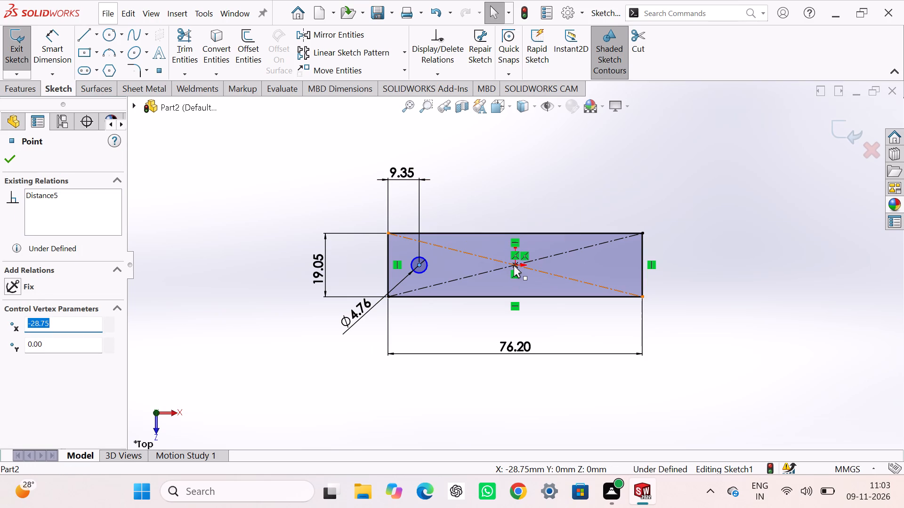
left_click(514, 265, "ctrl")
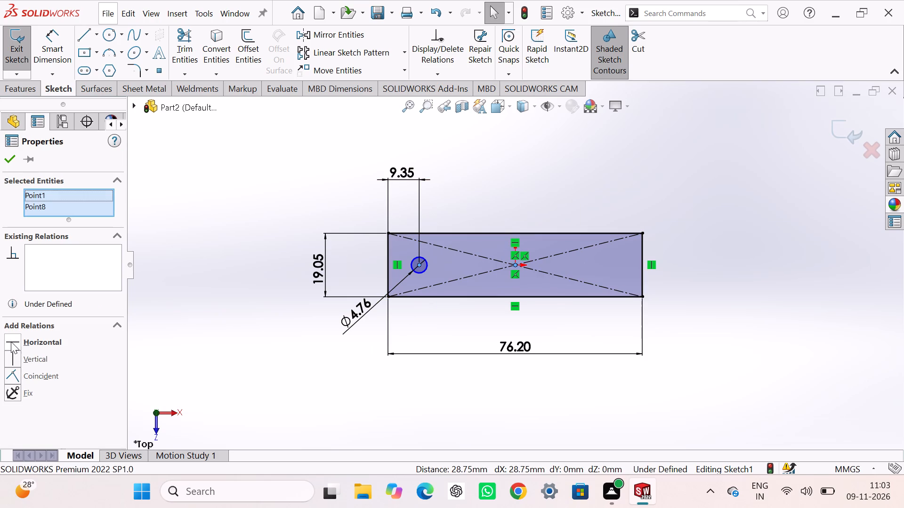
left_click(11, 341)
left_click(194, 222)
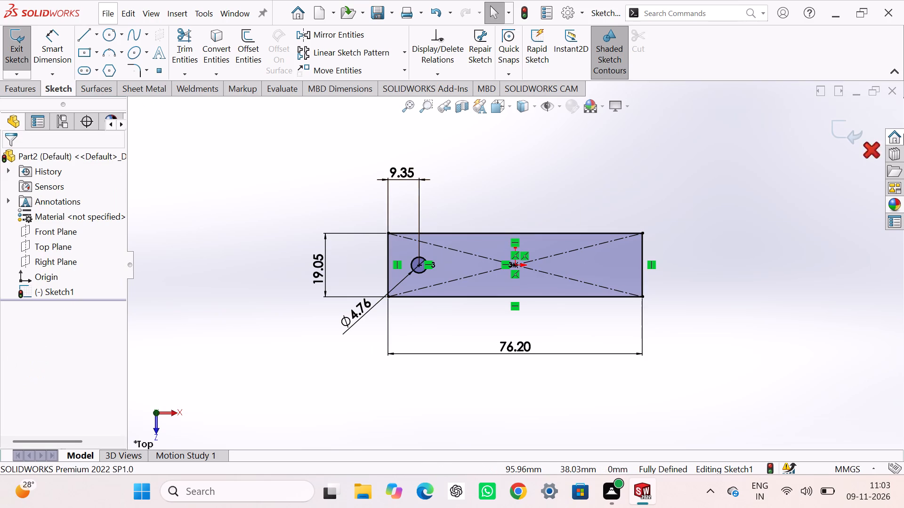
left_click(840, 129)
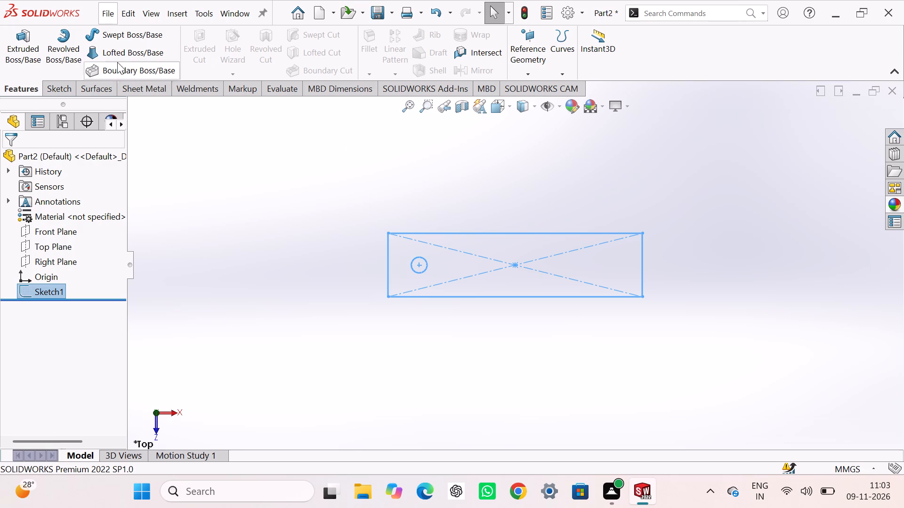
Extrude the rectangle and hole profile as a Blind boss 6.35 mm deep.
left_click(10, 36)
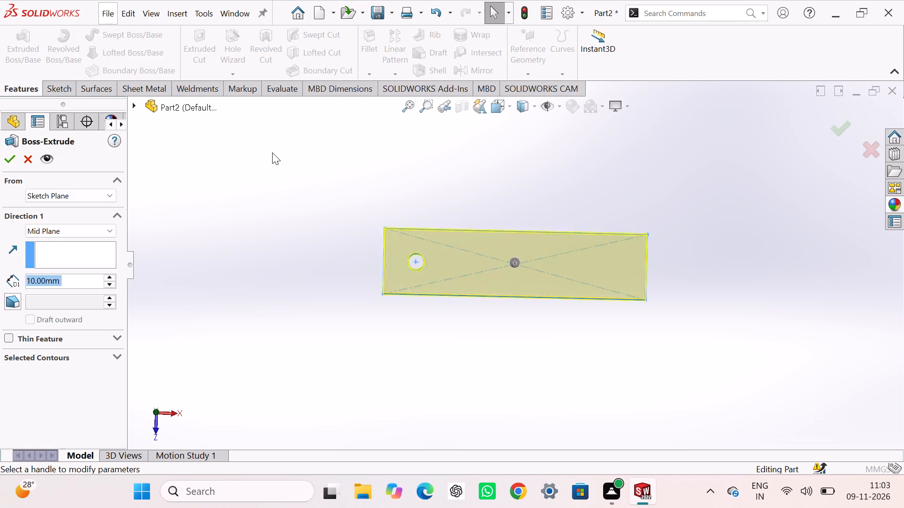
left_click(100, 230)
left_click(93, 239)
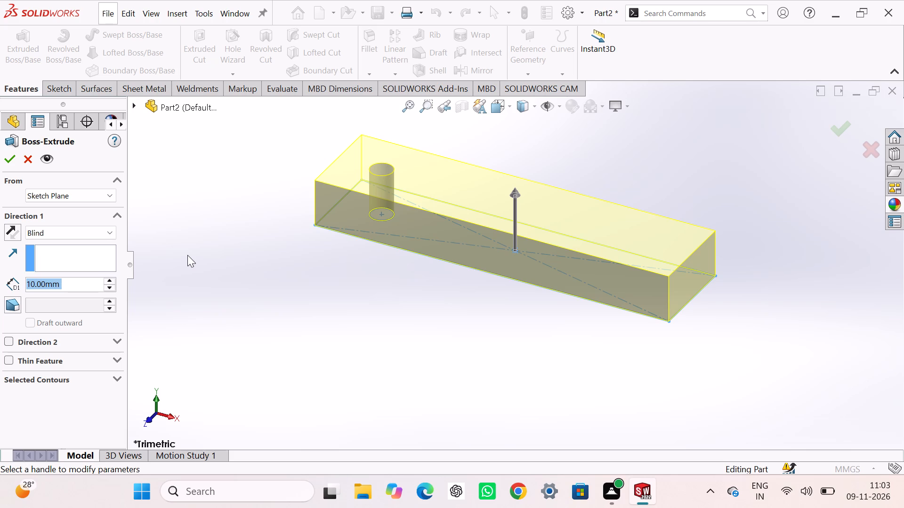
type("6.35")
key("Return")
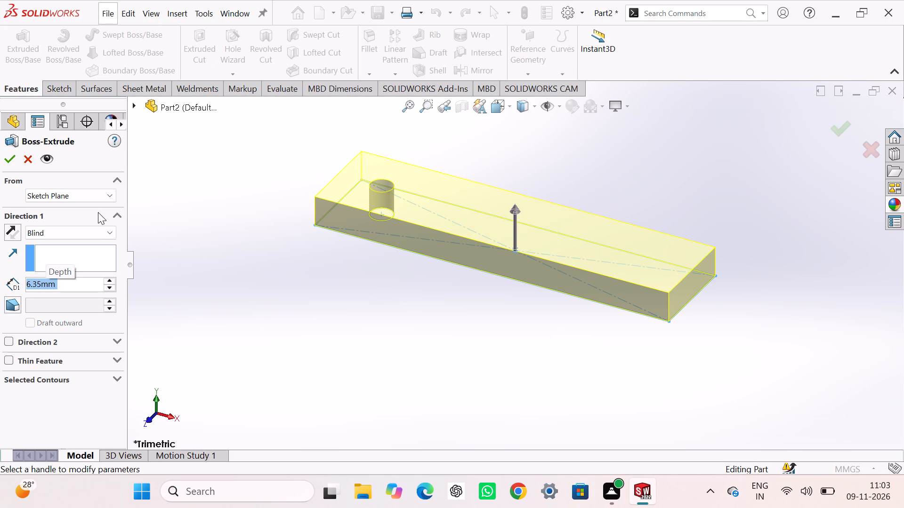
left_click(14, 160)
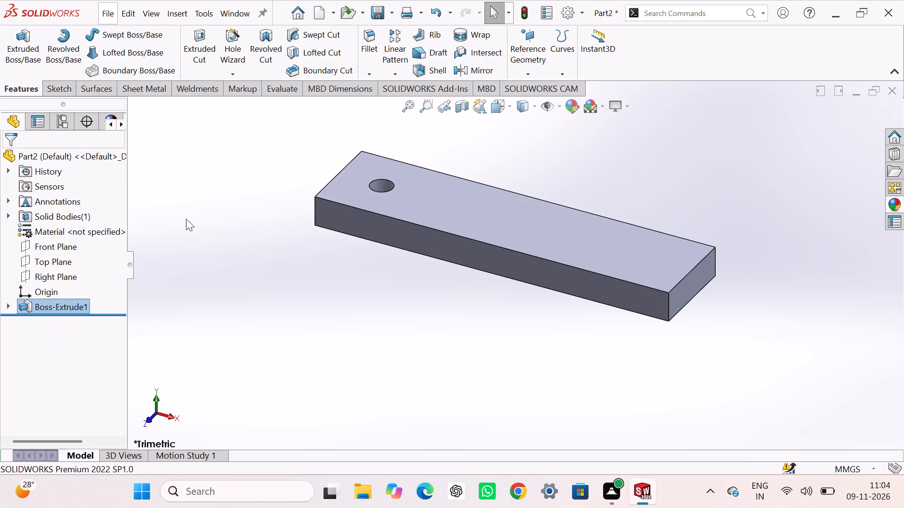
left_click(186, 219)
Start a sketch on the plate's top face and draw a circle about 7.4 mm in diameter near the end opposite the hole.
left_click(483, 227)
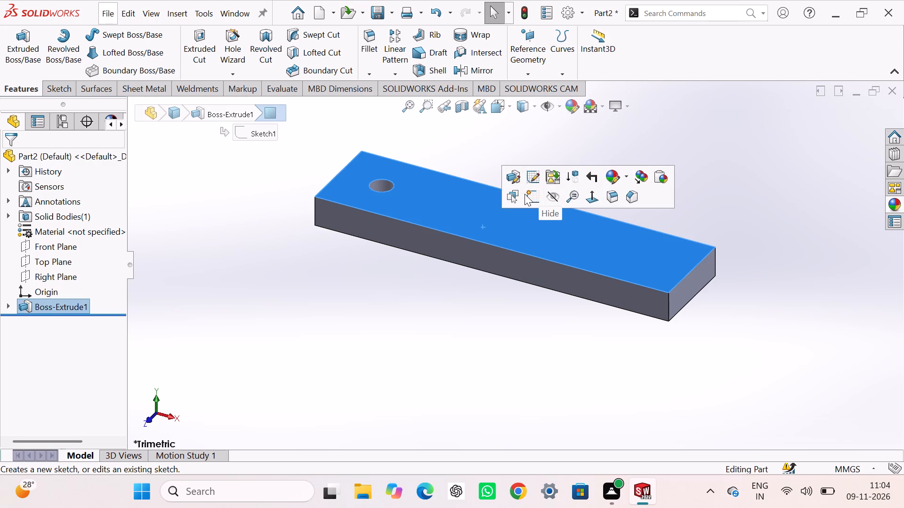
left_click(527, 195)
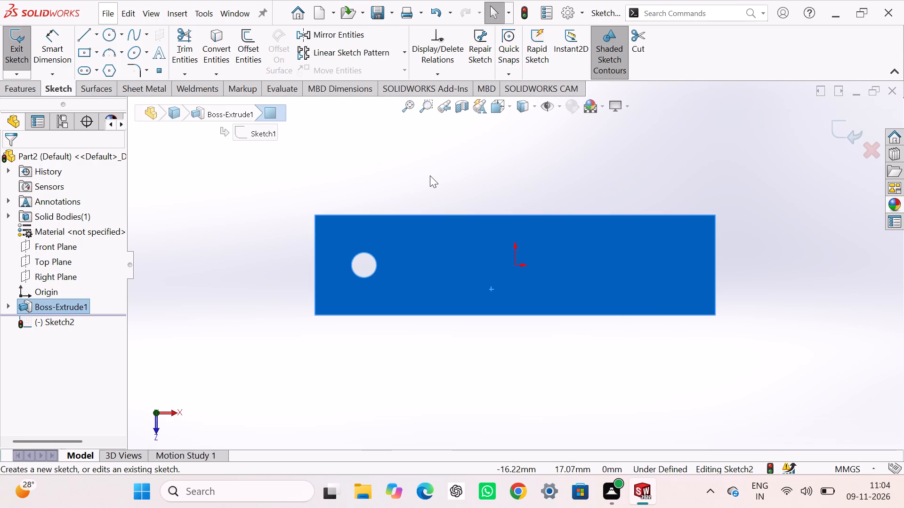
left_click(430, 175)
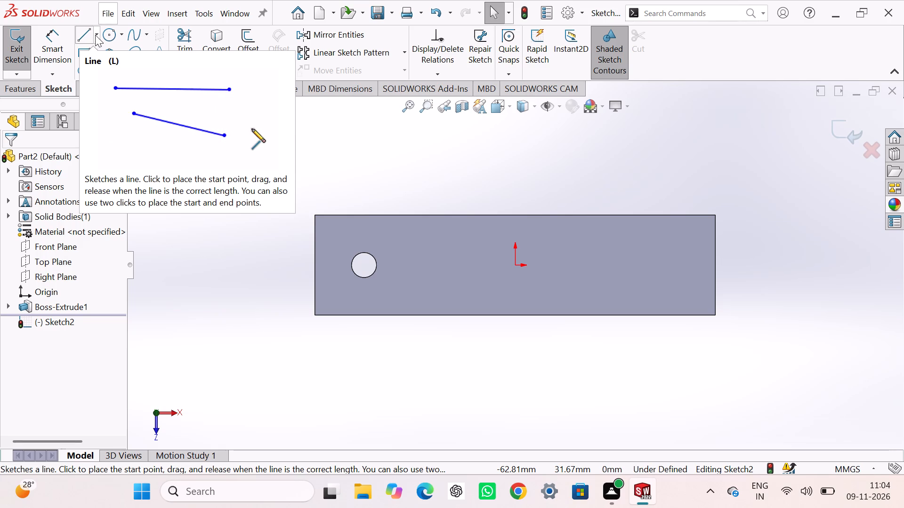
left_click(109, 33)
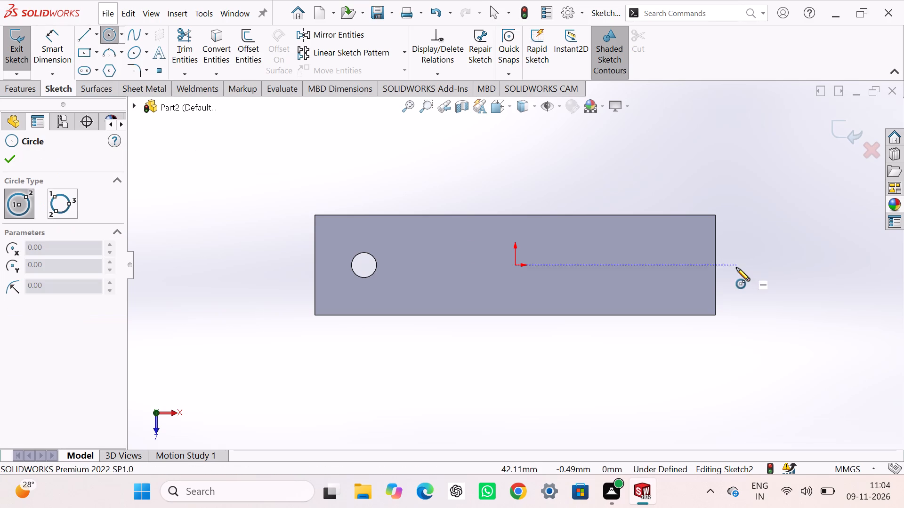
left_click(666, 264)
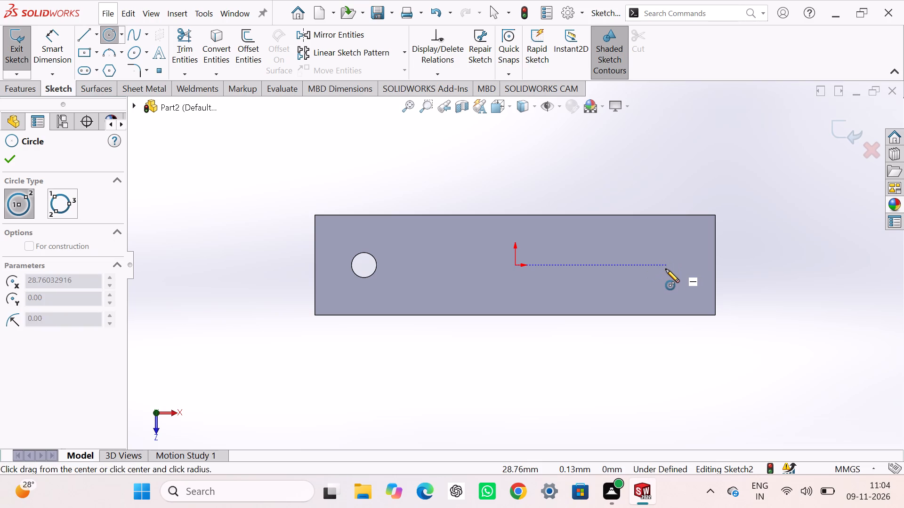
left_click(669, 285)
right_click(752, 232)
left_click(761, 244)
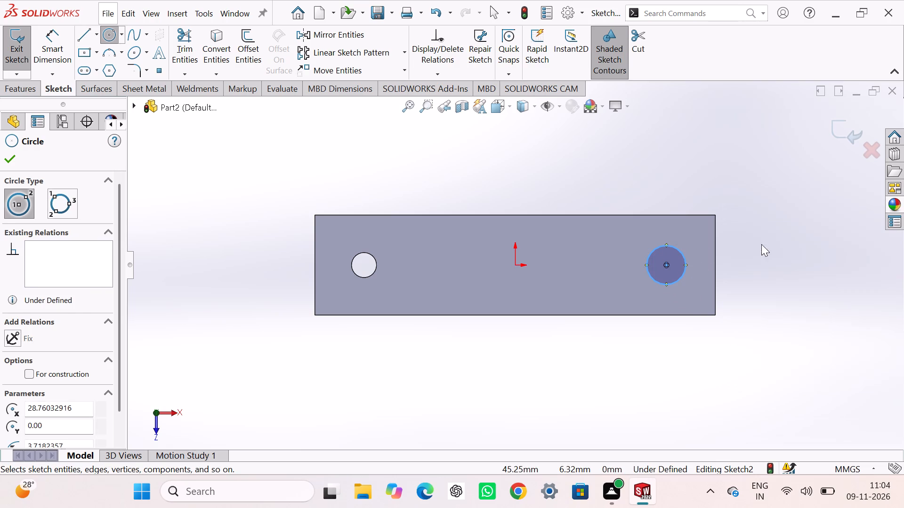
Add a horizontal relation between the origin and the new circle's centre.
left_click(517, 263)
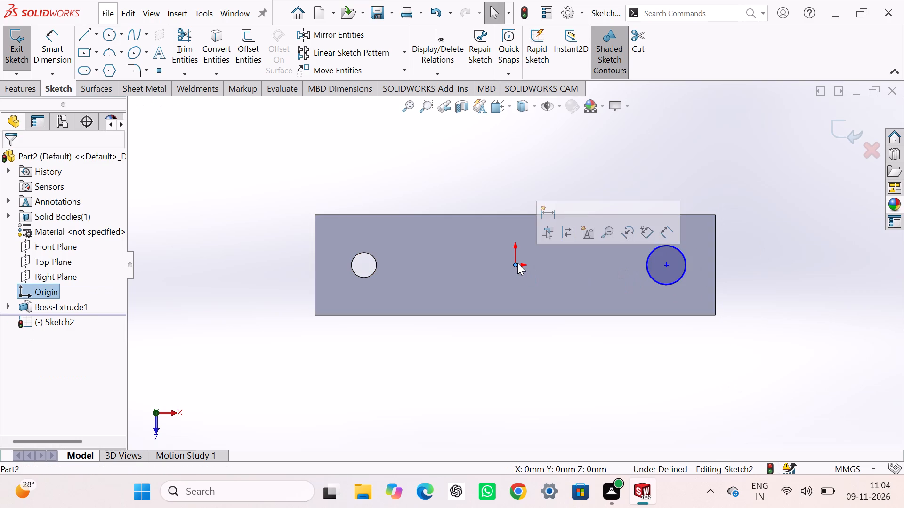
left_click(665, 266, "ctrl")
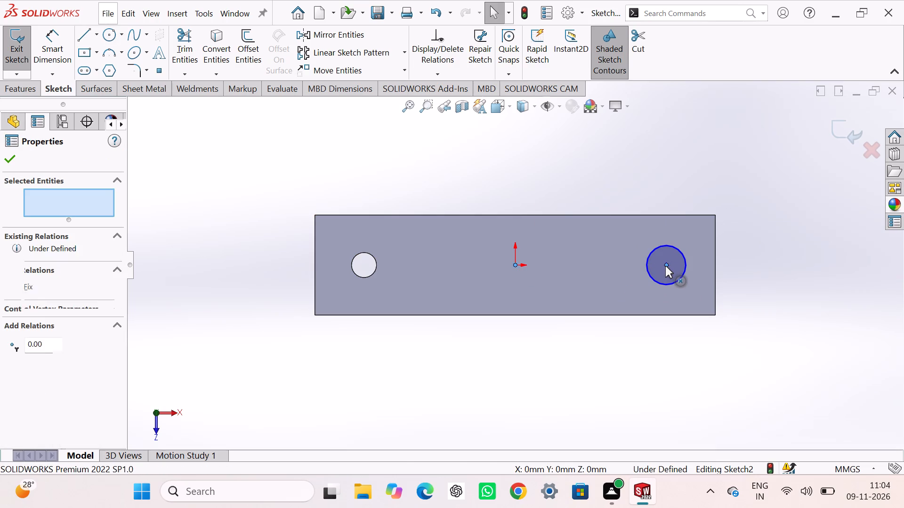
left_click(693, 219)
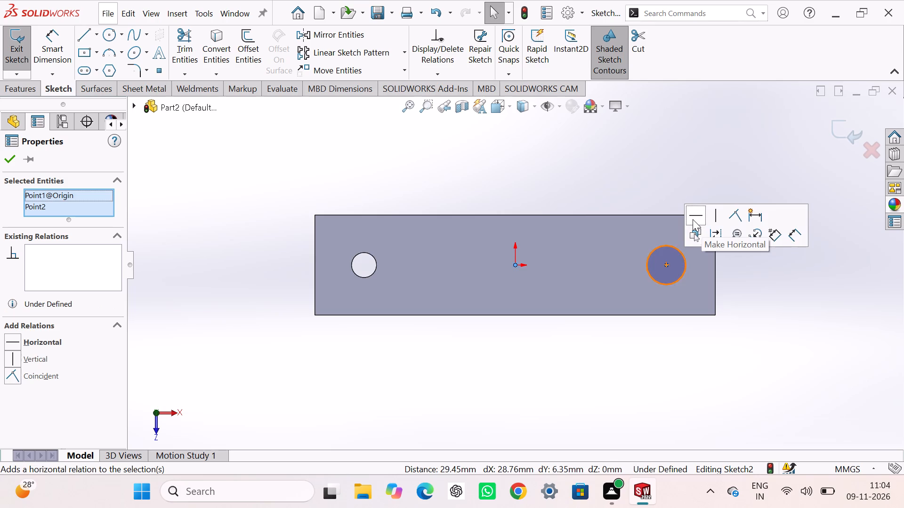
left_click(661, 198)
Dimension the new circle's diameter as 12.7 mm.
right_click_drag(632, 197, 618, 138)
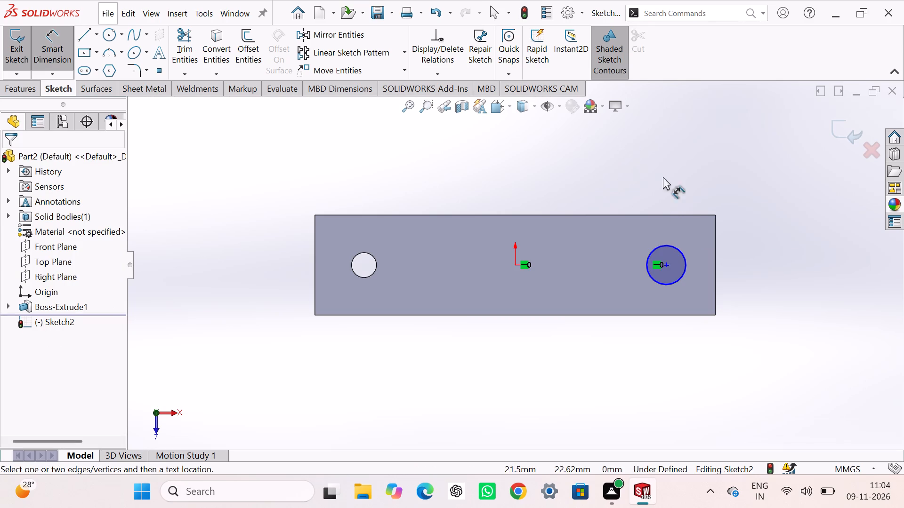
left_click(674, 248)
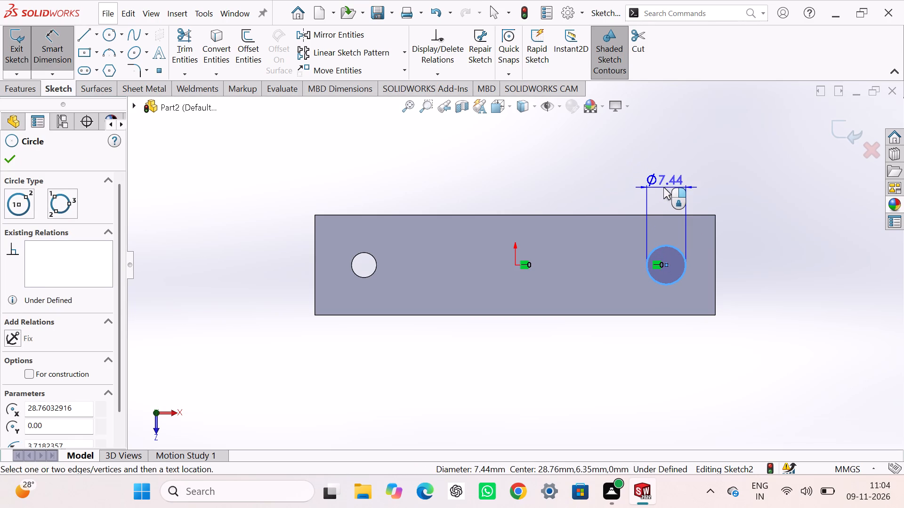
left_click(663, 187)
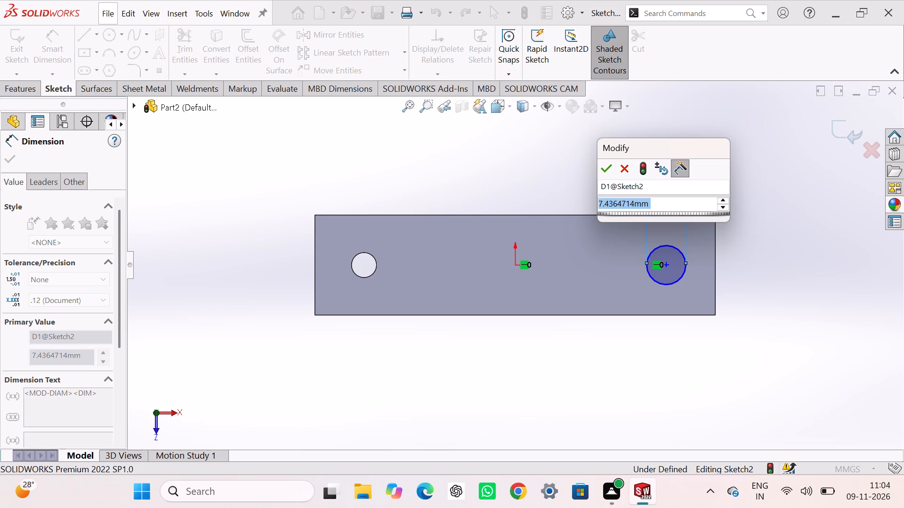
type("12")
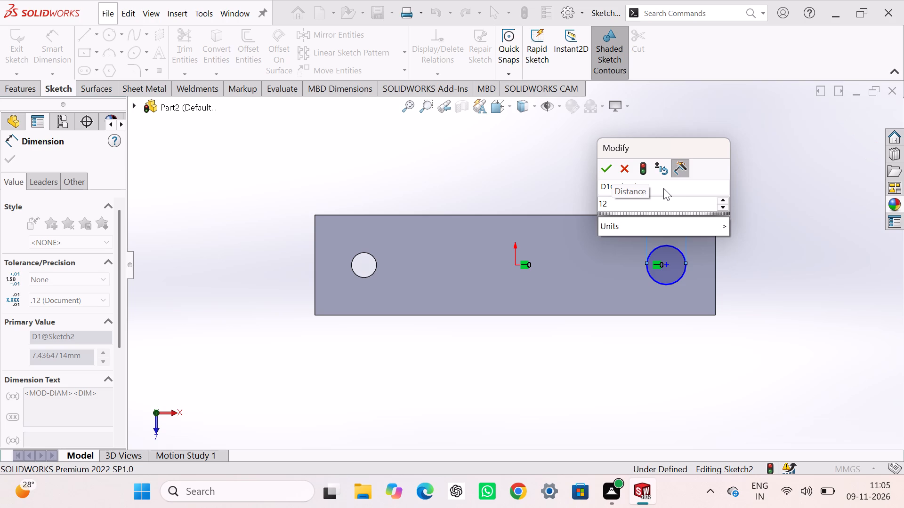
key("period")
key("7")
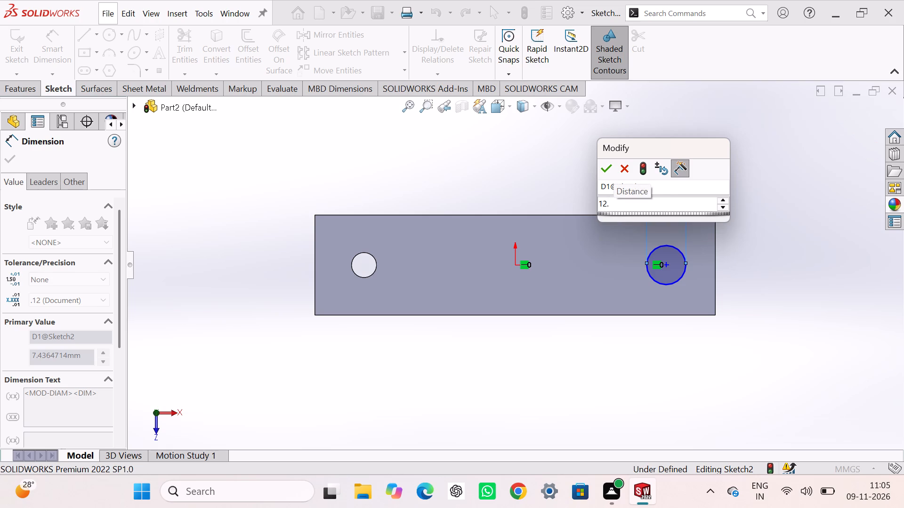
key("Return")
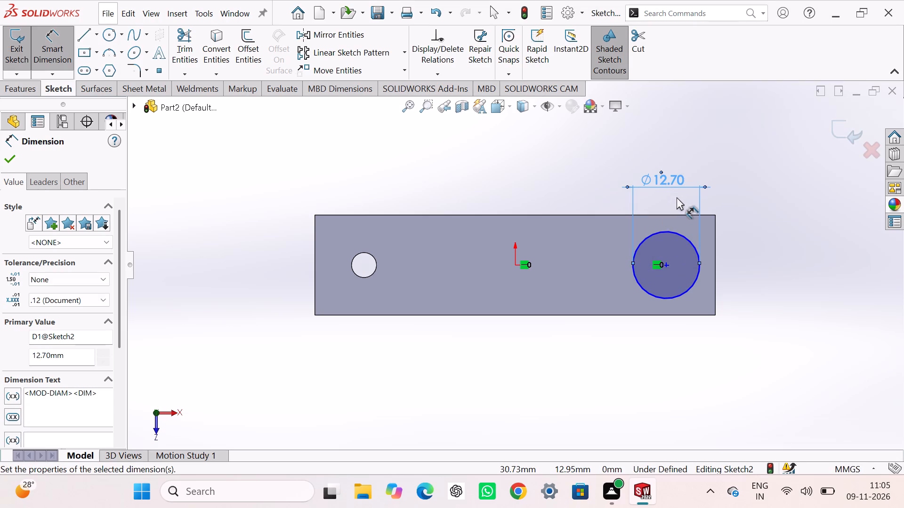
Dimension the circle's centre 9.70 mm from the plate's right edge.
left_click(665, 264)
left_click(714, 285)
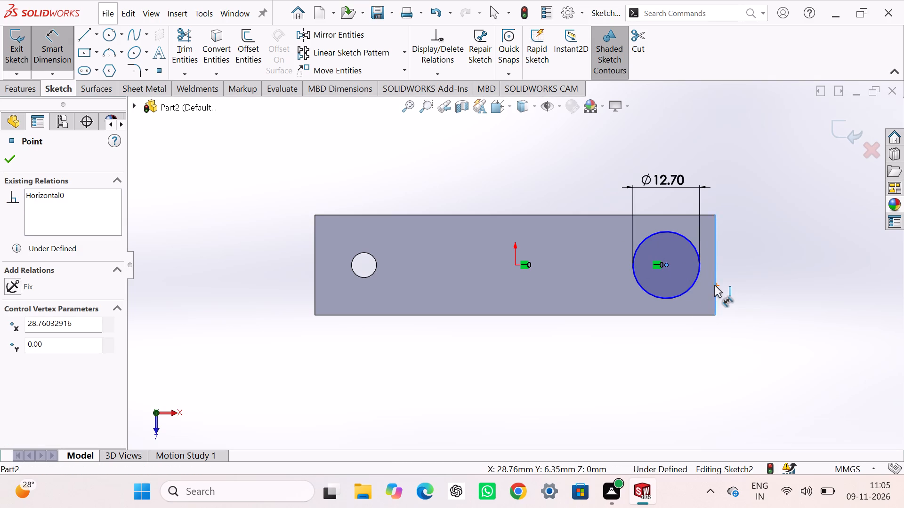
left_click(697, 380)
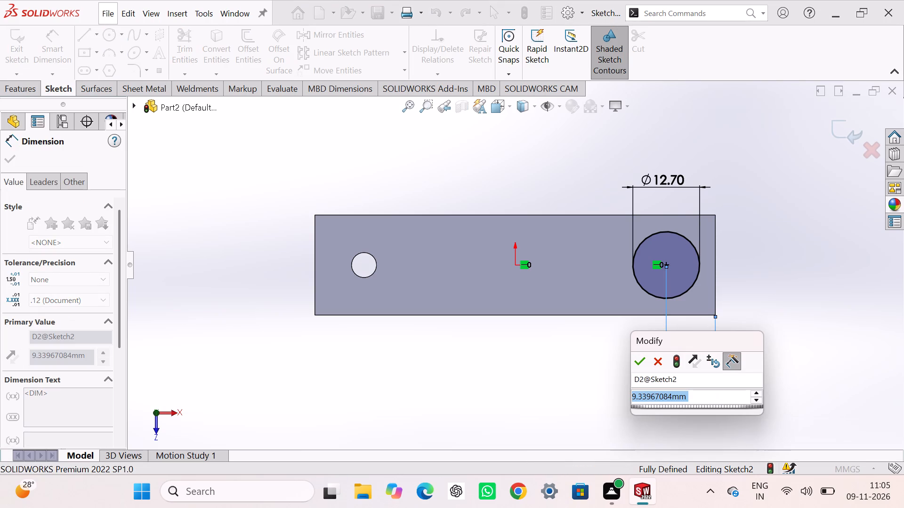
key("9")
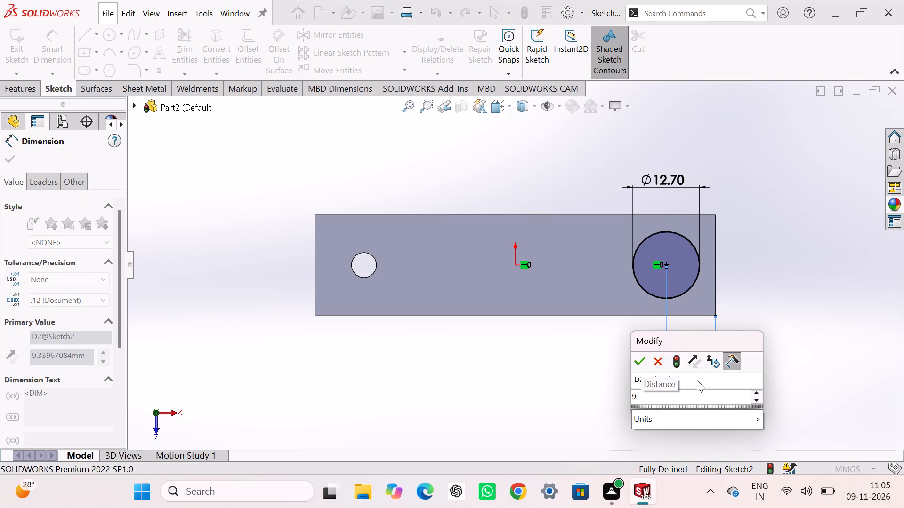
key("period")
type("70")
key("Return")
left_click(791, 280)
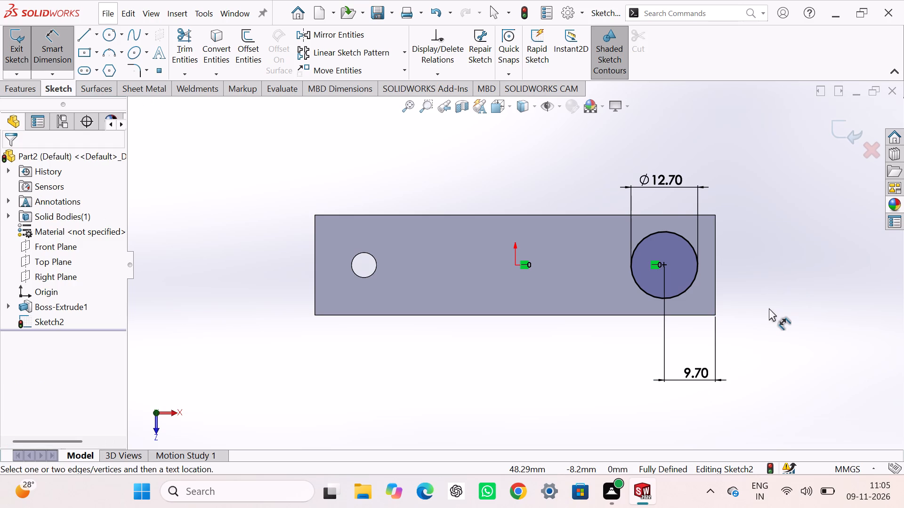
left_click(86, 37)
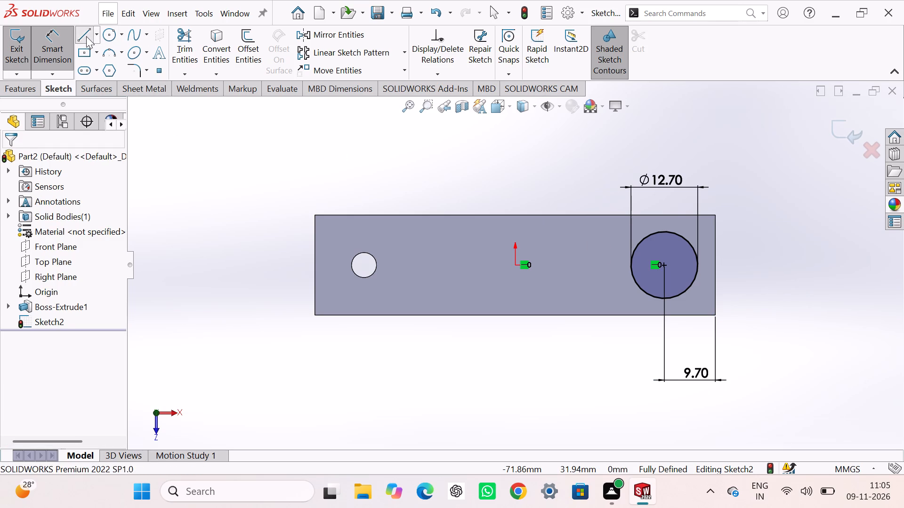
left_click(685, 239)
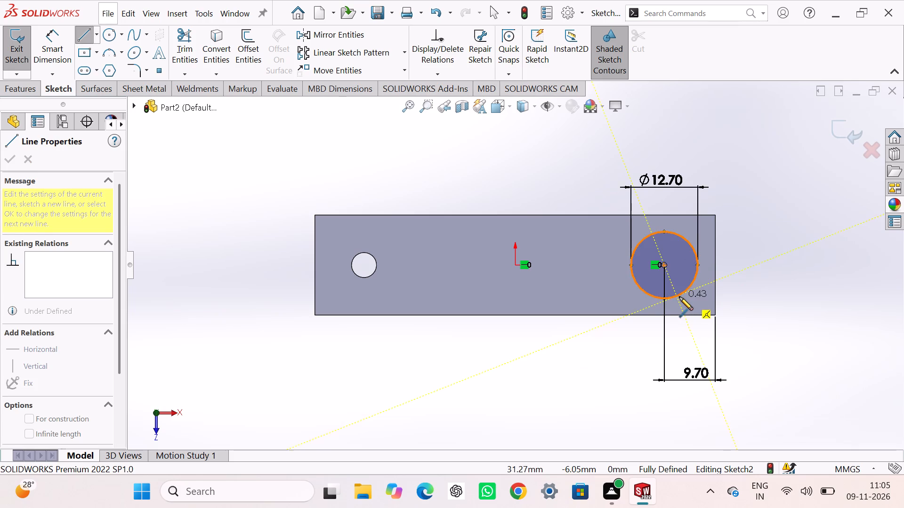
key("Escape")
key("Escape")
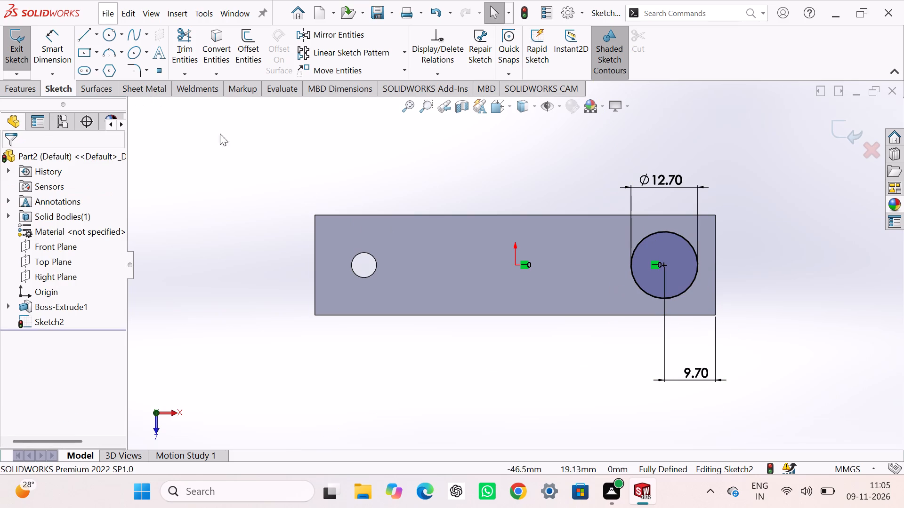
Sketch a vertical line about 14.9 mm long across the circle, between its centre and the plate's right edge.
left_click(78, 36)
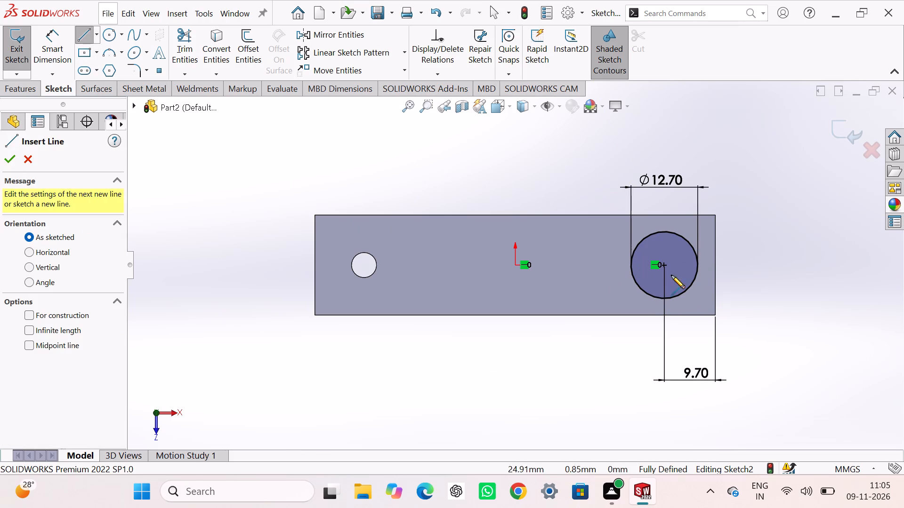
left_click(684, 303)
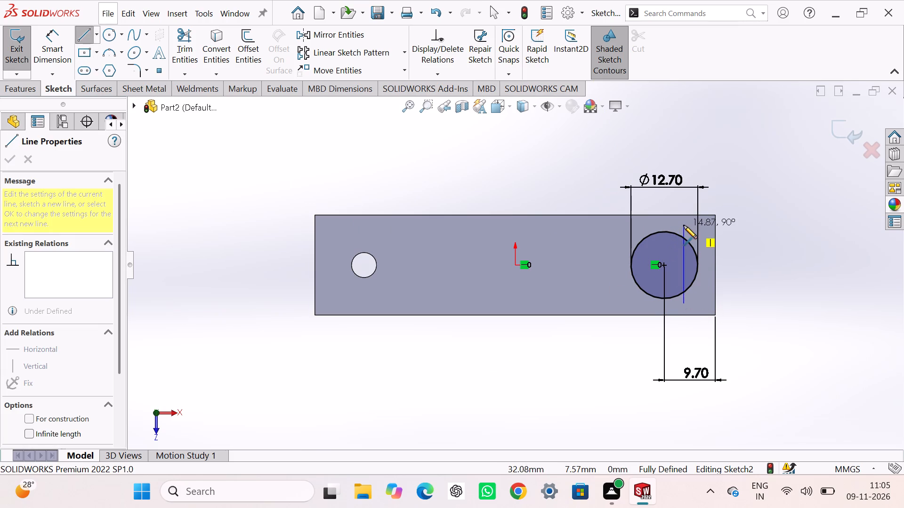
left_click(685, 226)
key("Escape")
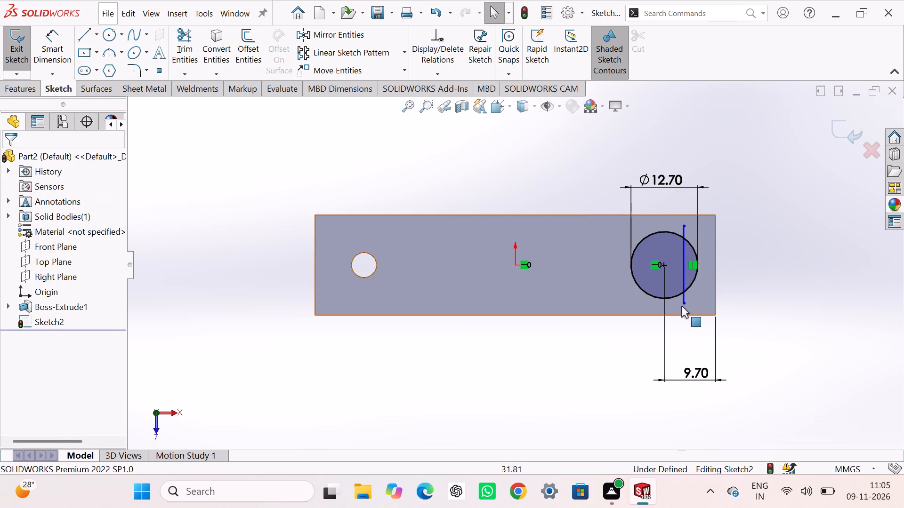
Add coincident relations placing the vertical line's lower and upper endpoints on the circle.
left_click(683, 304)
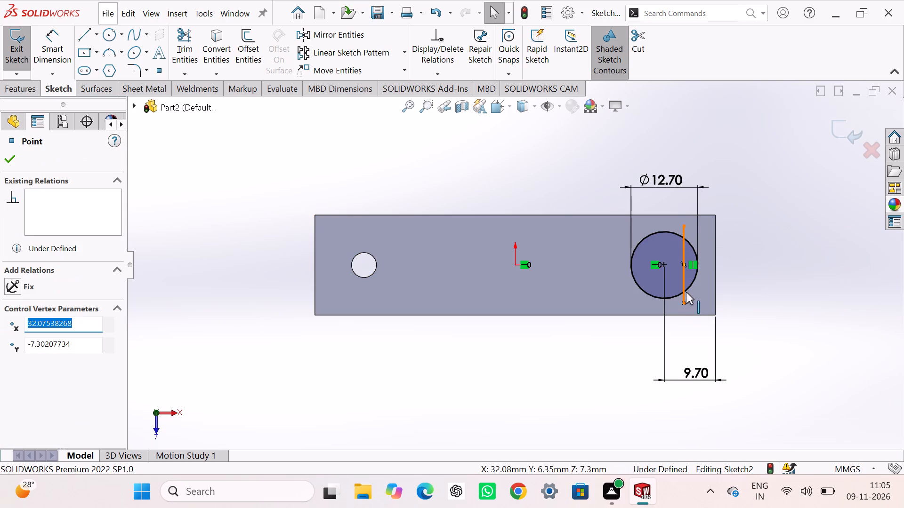
left_click(686, 291, "ctrl")
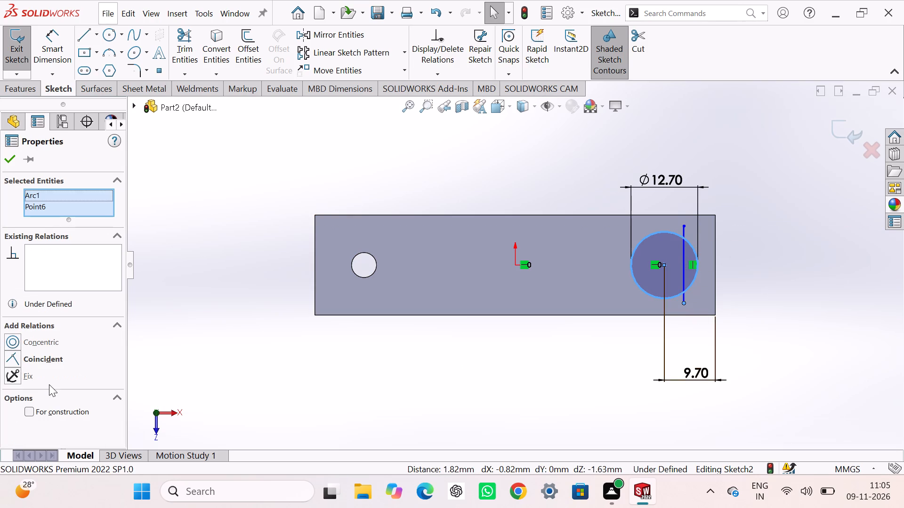
left_click(47, 359)
left_click(376, 424)
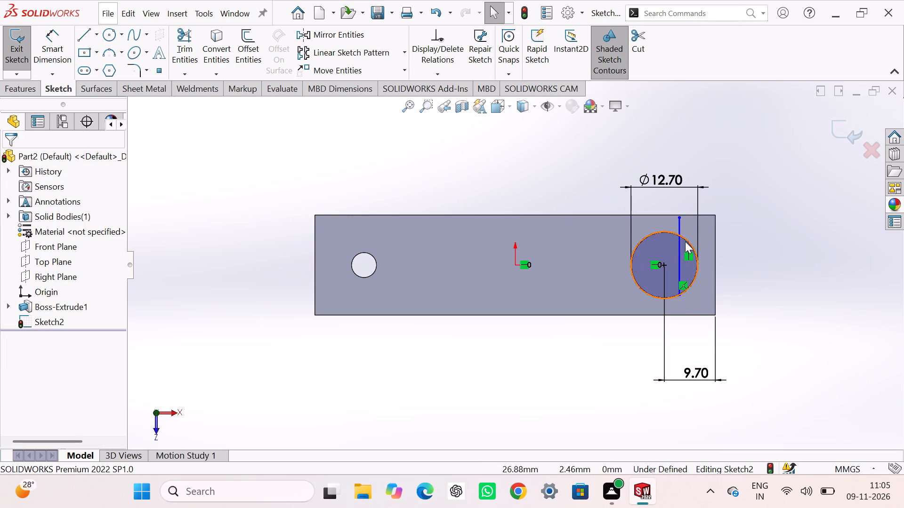
left_click(679, 218)
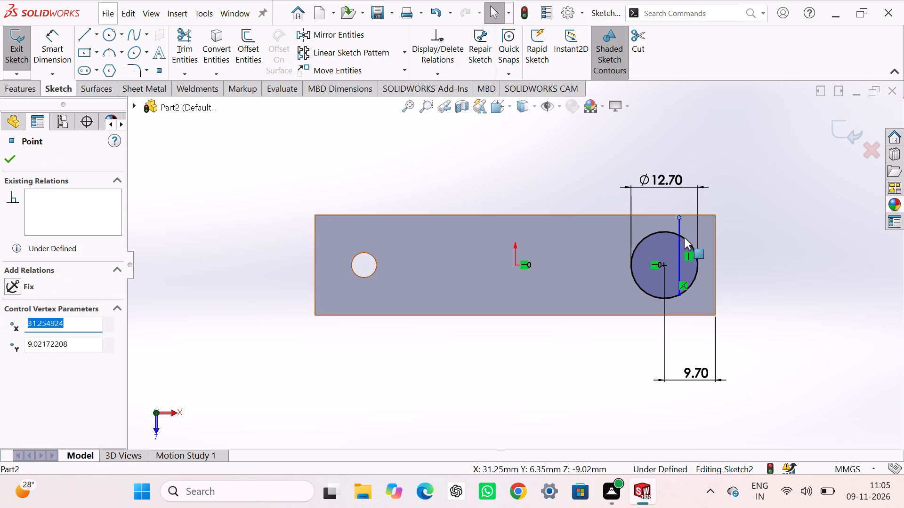
left_click(686, 242, "ctrl")
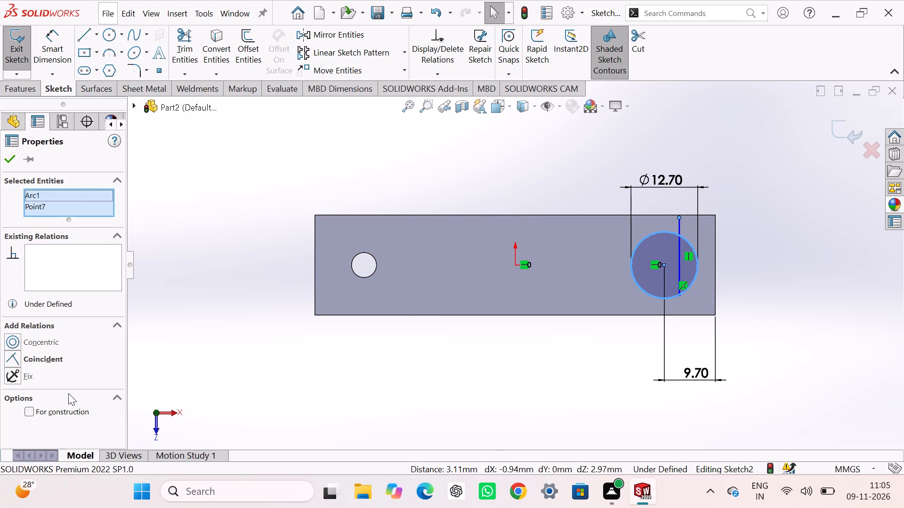
left_click(43, 360)
left_click(201, 302)
Dimension the vertical line's lower endpoint 4.76 mm from the plate's right edge.
right_click_drag(206, 299, 209, 273)
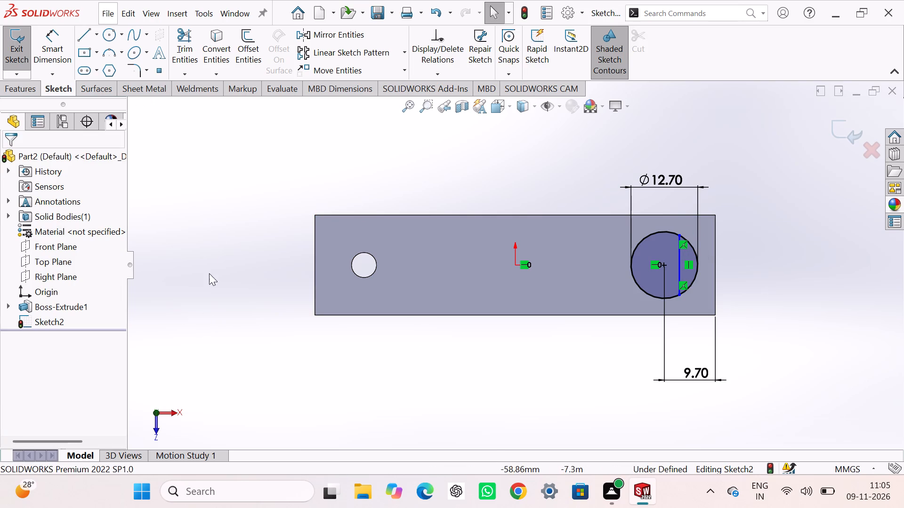
right_click_drag(209, 273, 219, 183)
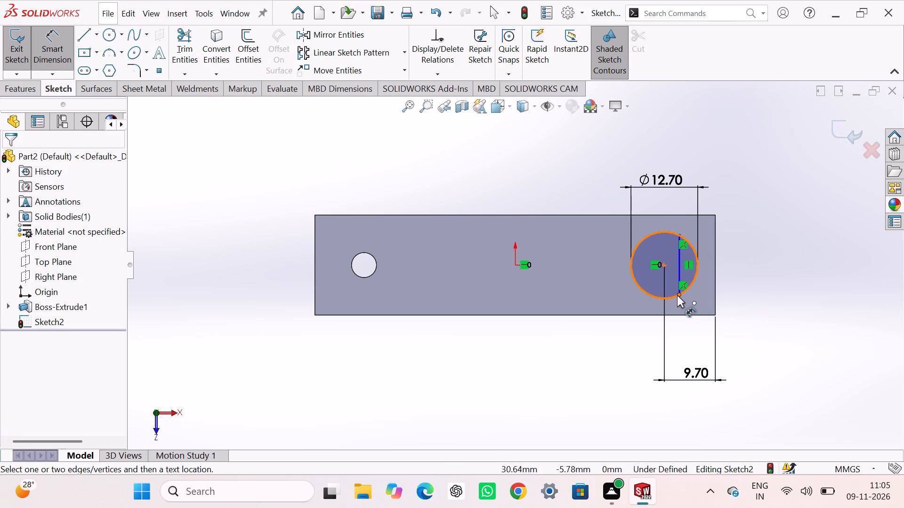
left_click(677, 295)
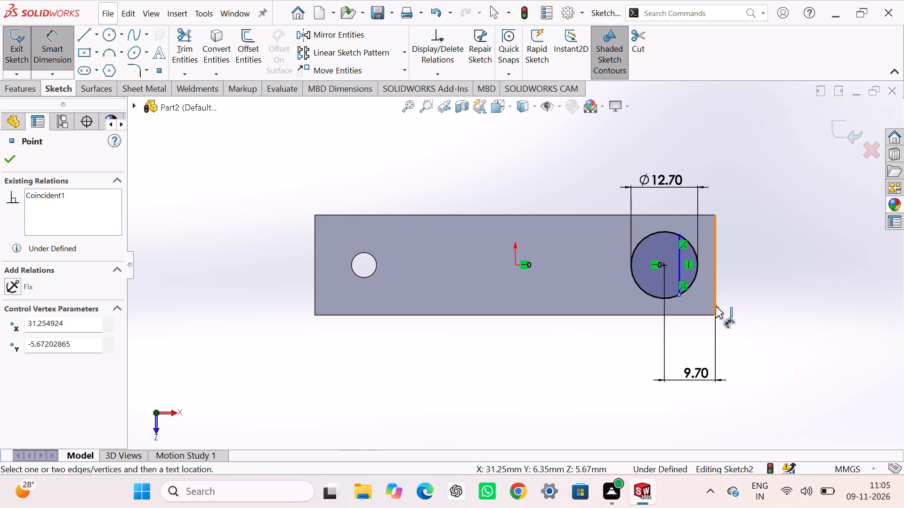
left_click(716, 306)
left_click(700, 342)
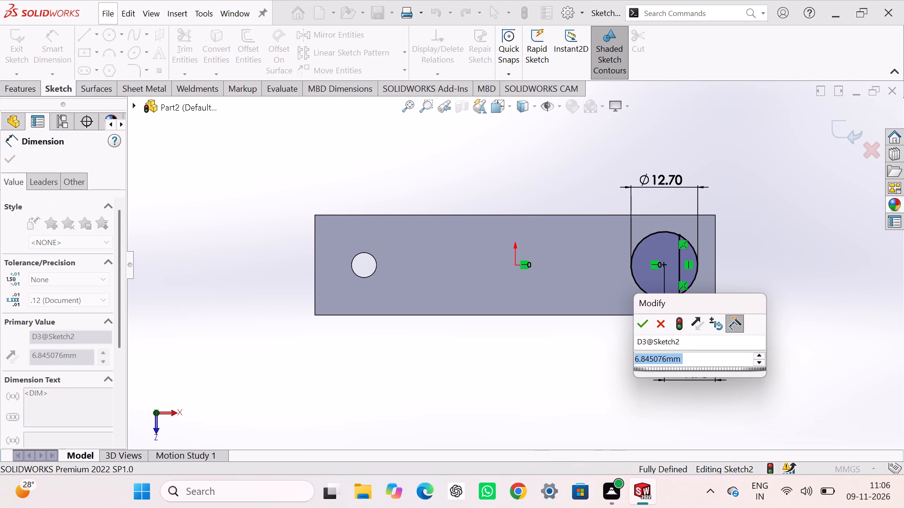
type("4.")
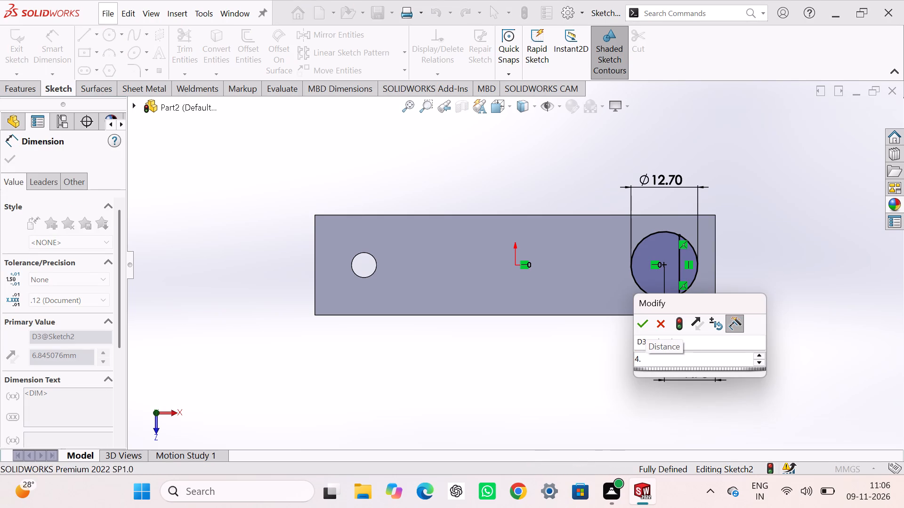
type("76")
key("Return")
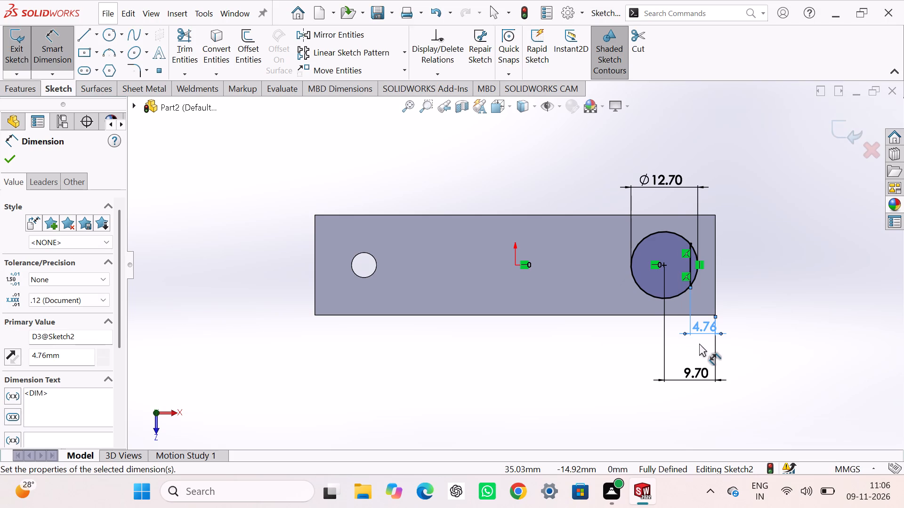
left_click(797, 280)
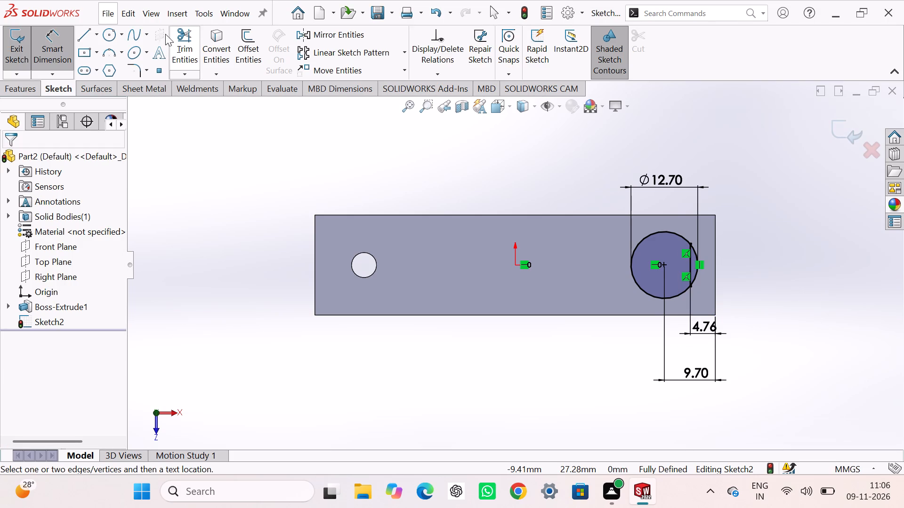
Trim away the arc of the circle between the vertical line and the plate's right edge, leaving a D-shaped profile.
left_click(186, 36)
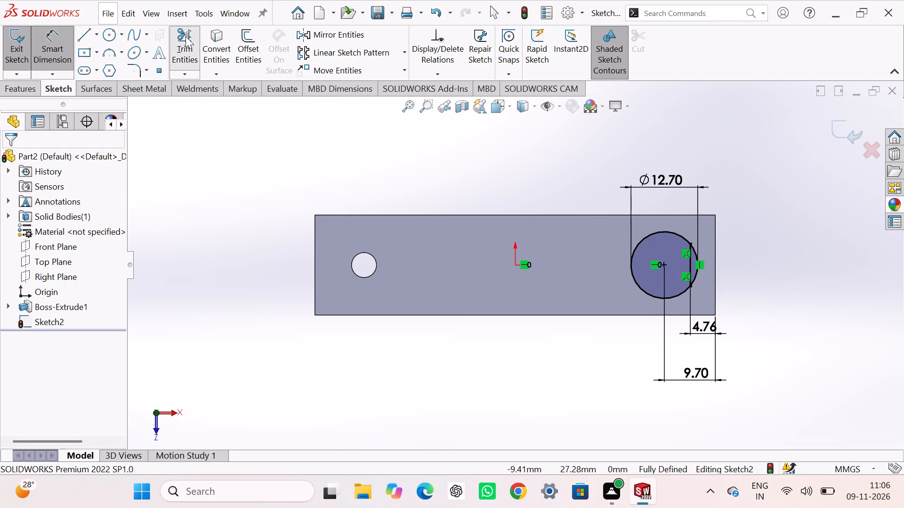
left_click(697, 272)
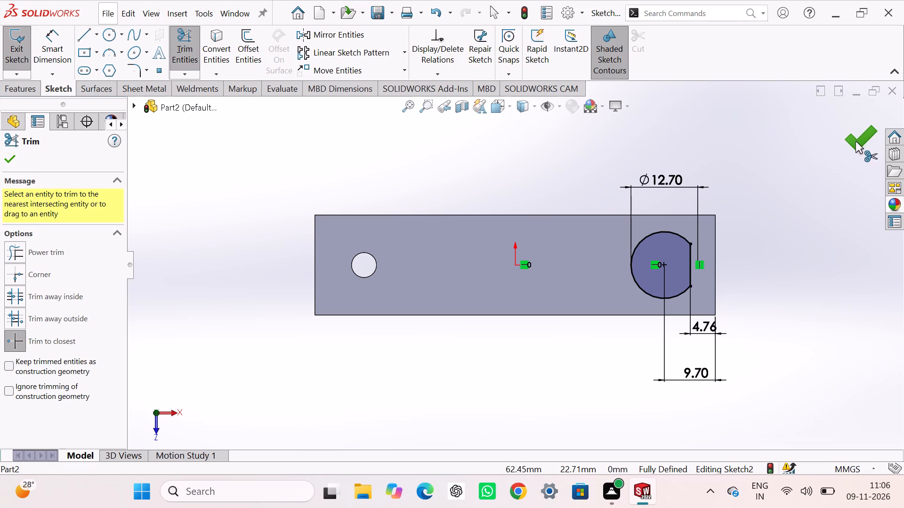
left_click(860, 138)
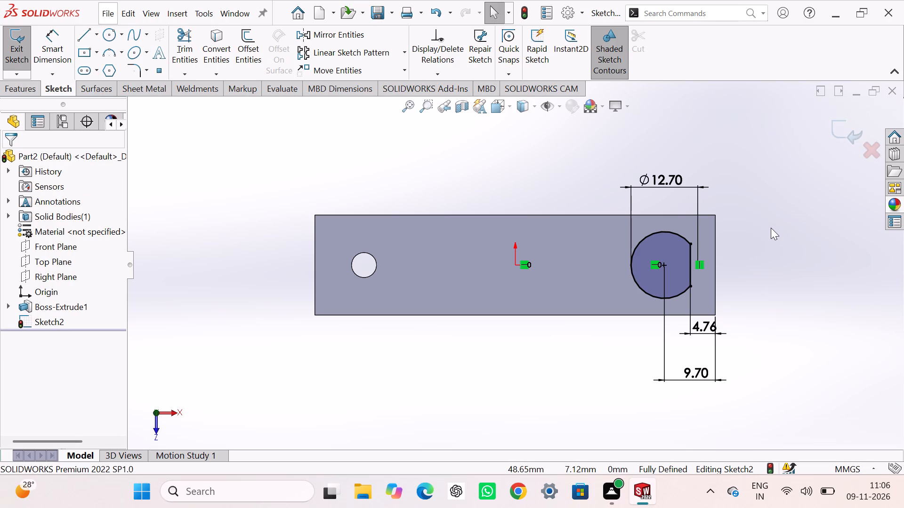
Exit the sketch and cut-extrude the D-shaped profile into the plate with a blind depth of 6.35 mm.
key("ctrl+7")
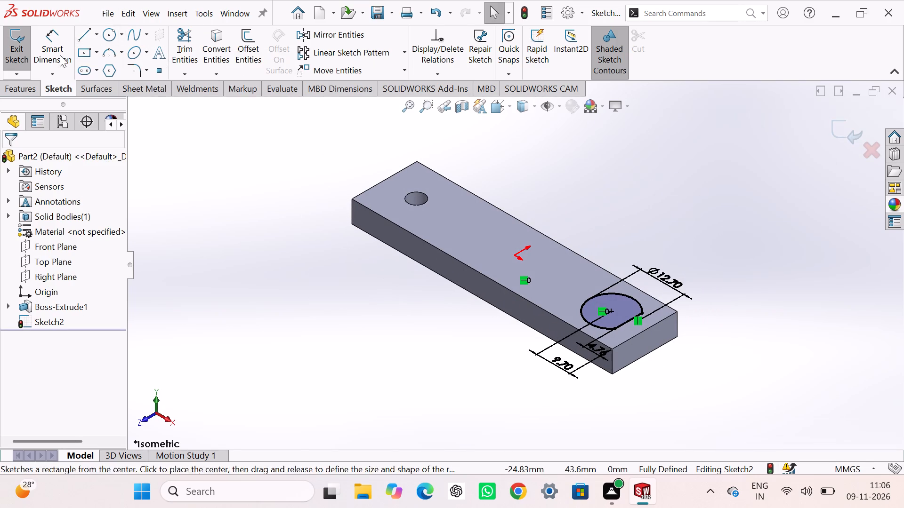
left_click(11, 48)
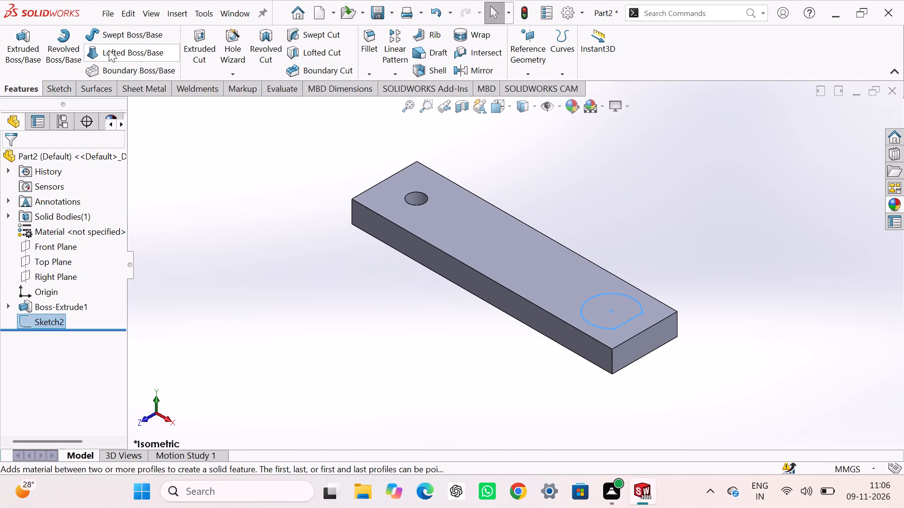
left_click(191, 37)
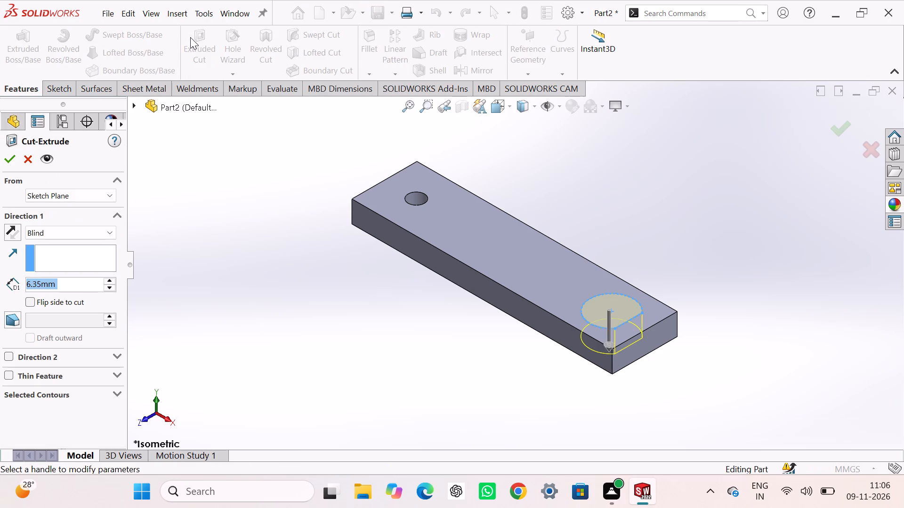
left_click(6, 158)
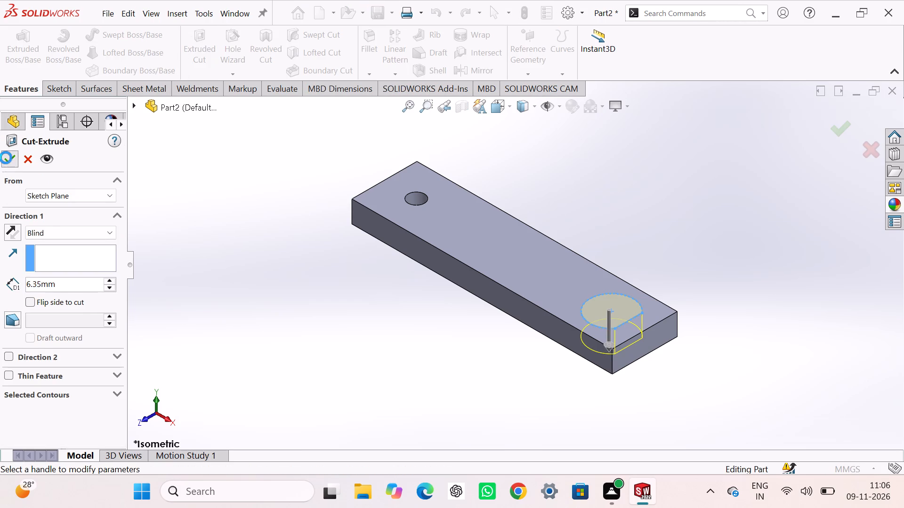
left_click(204, 223)
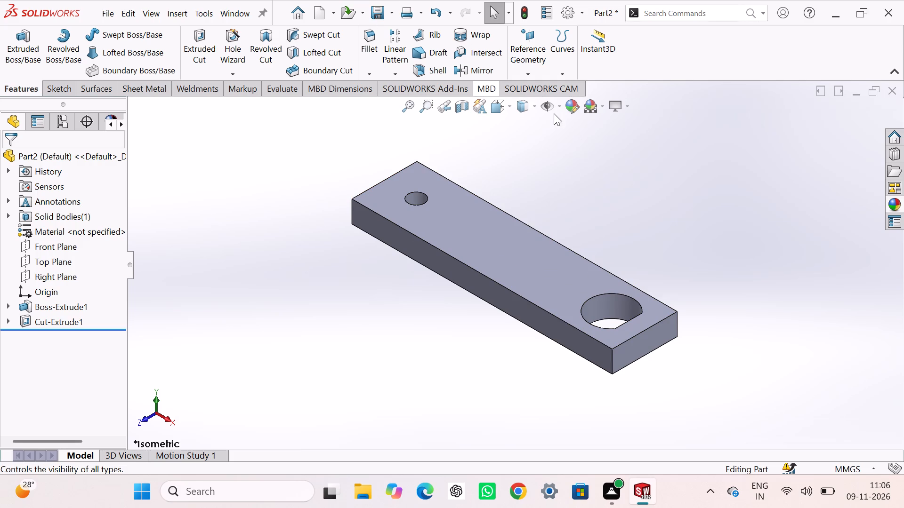
Apply a light yellow colour to the whole part.
left_click(566, 106)
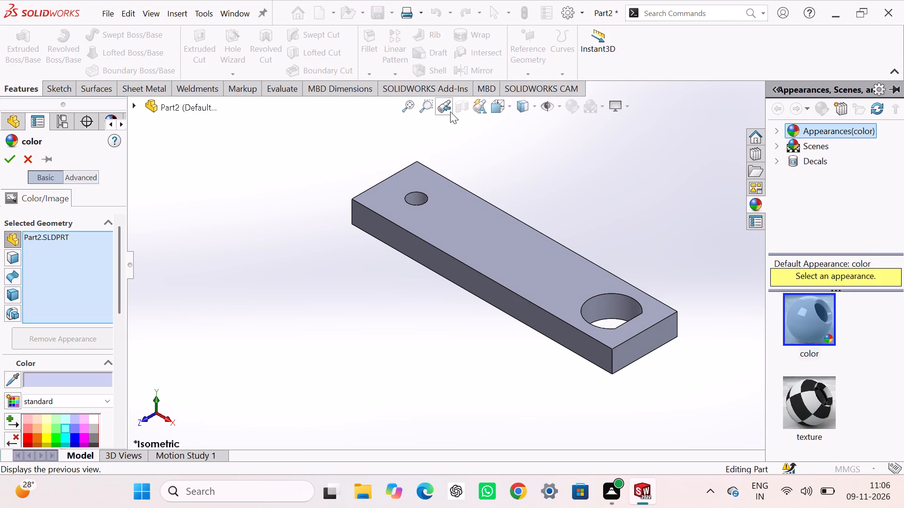
left_click(48, 429)
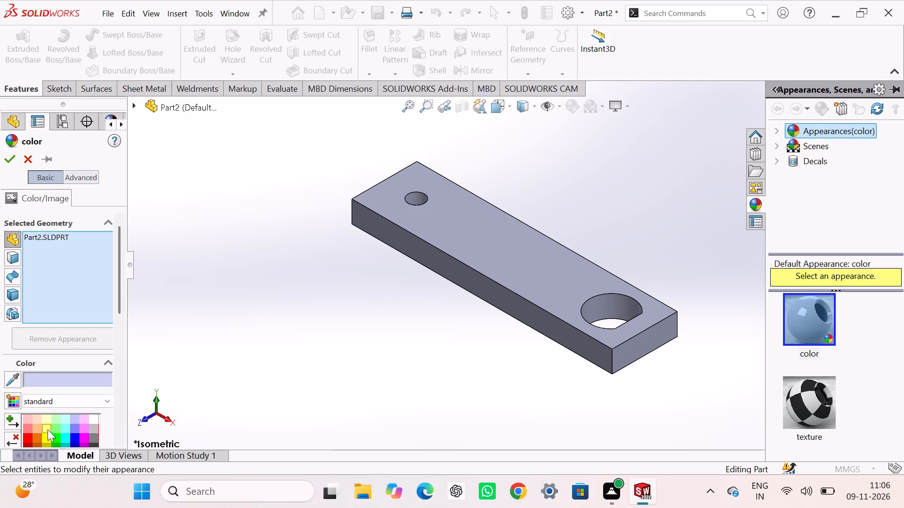
left_click(10, 154)
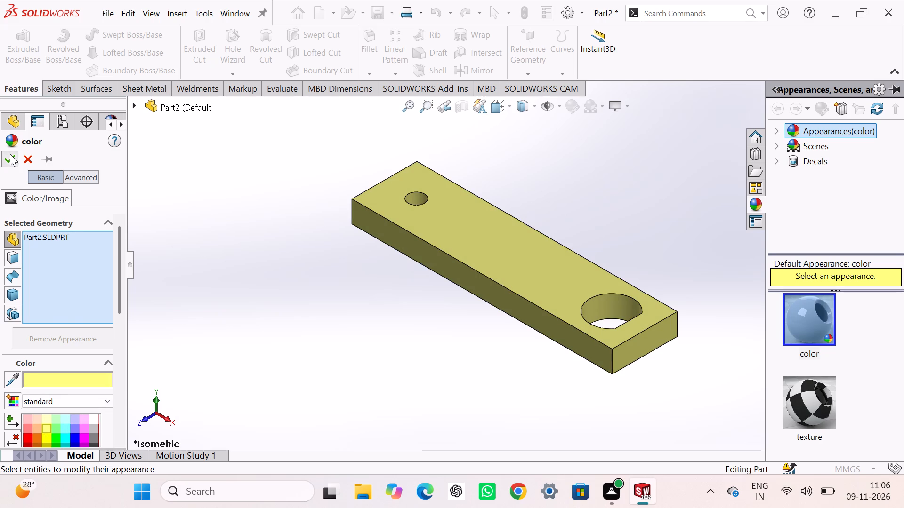
left_click(220, 190)
double_click(262, 188)
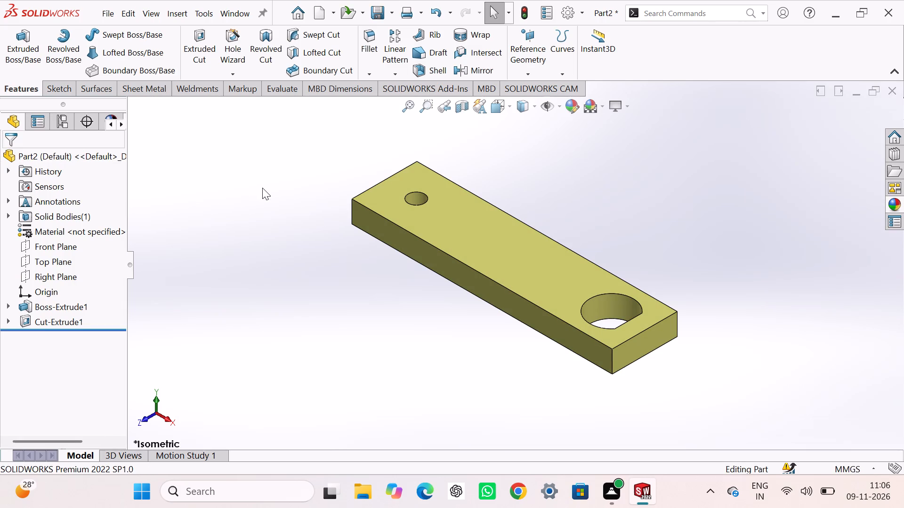
Save the finished plate as Part2.
key("ctrl+s")
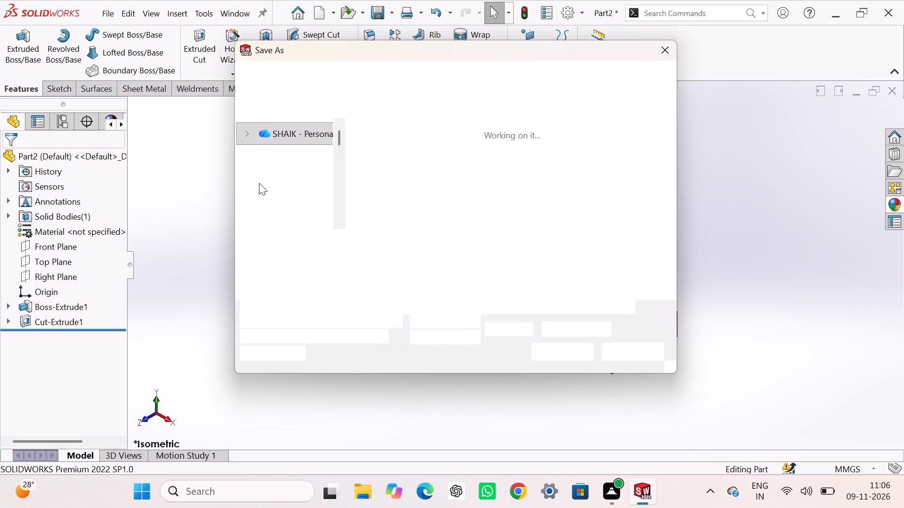
left_click(575, 356)
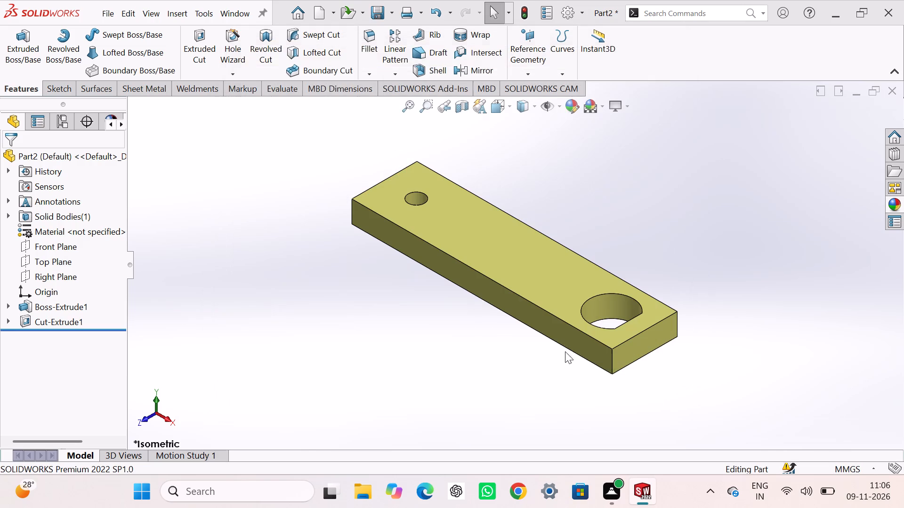
left_click(291, 278)
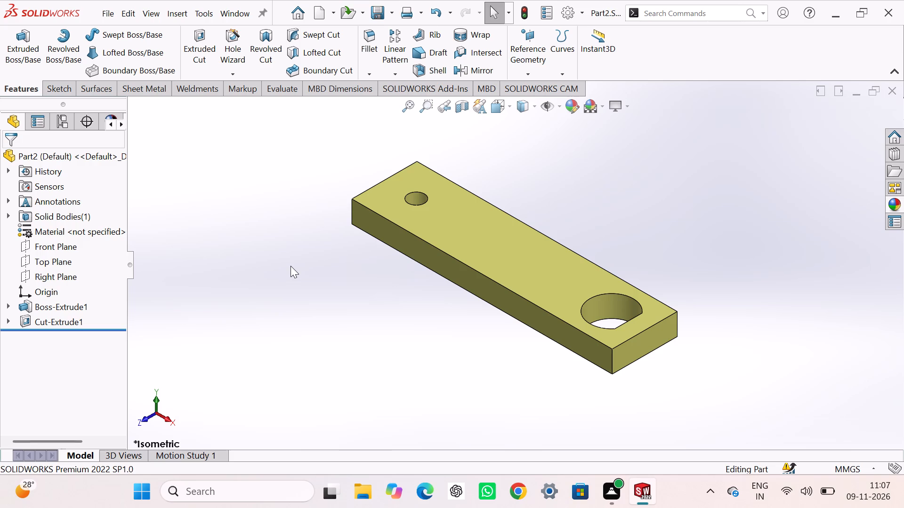
key("ctrl+s")
Create a new part document.
key("ctrl+n")
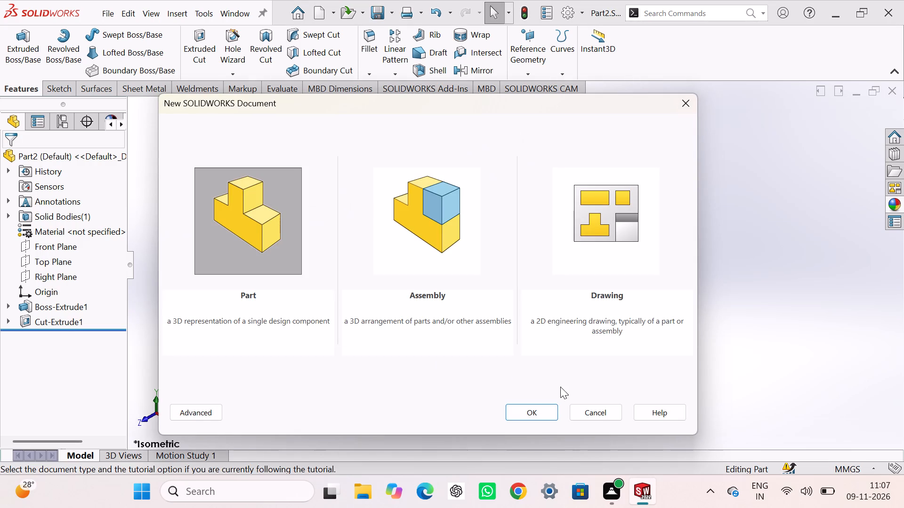
left_click(549, 410)
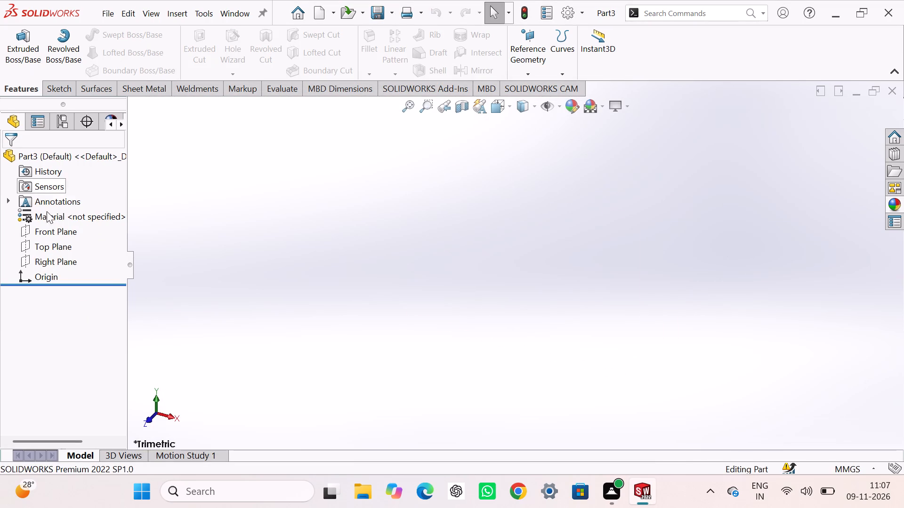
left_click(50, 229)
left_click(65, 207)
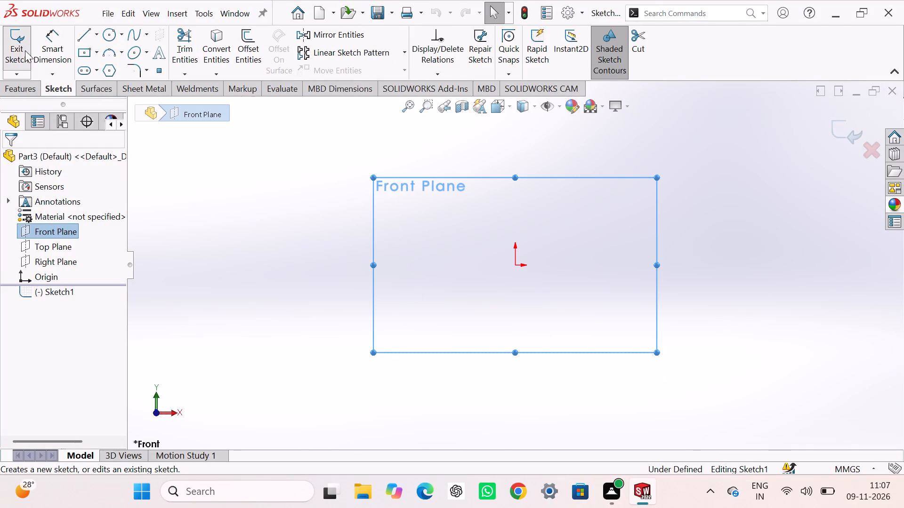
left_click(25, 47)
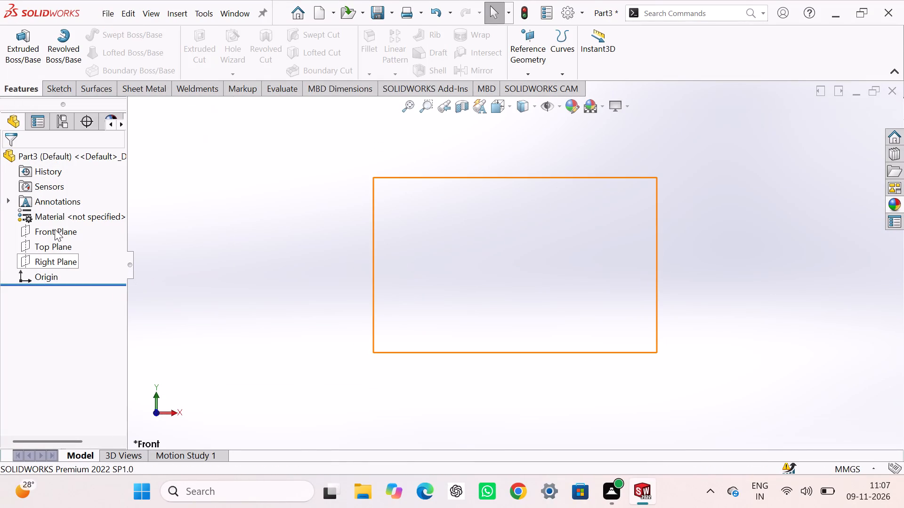
Start a sketch on the Front Plane and draw a circle about 39.4 mm in diameter centred on the origin.
left_click(55, 229)
left_click(68, 210)
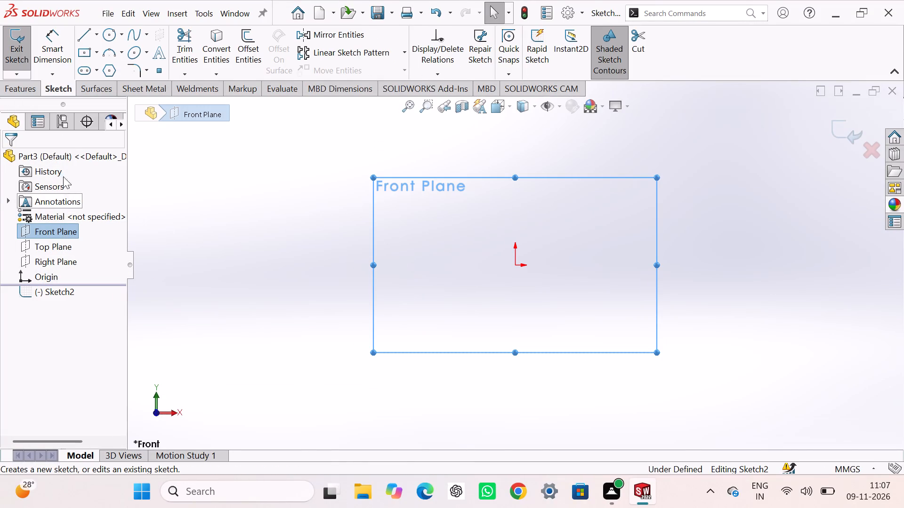
left_click(110, 37)
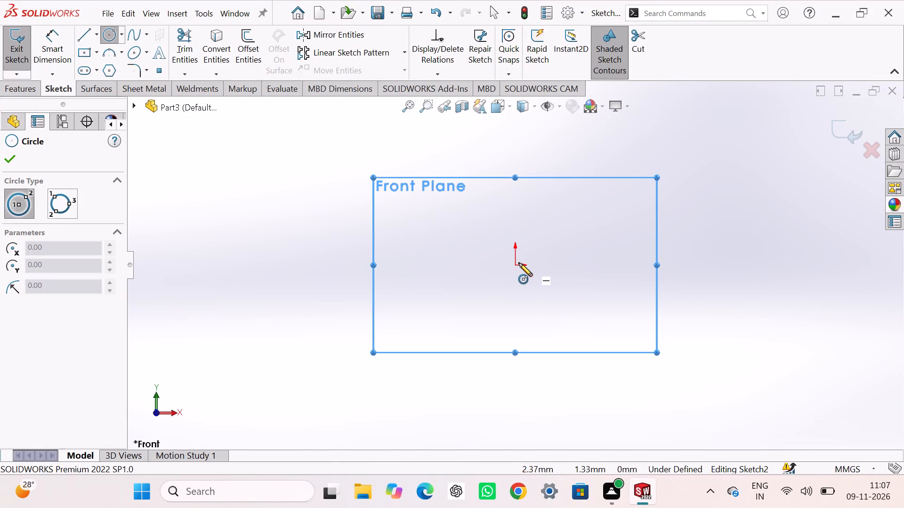
left_click(516, 265)
left_click(521, 296)
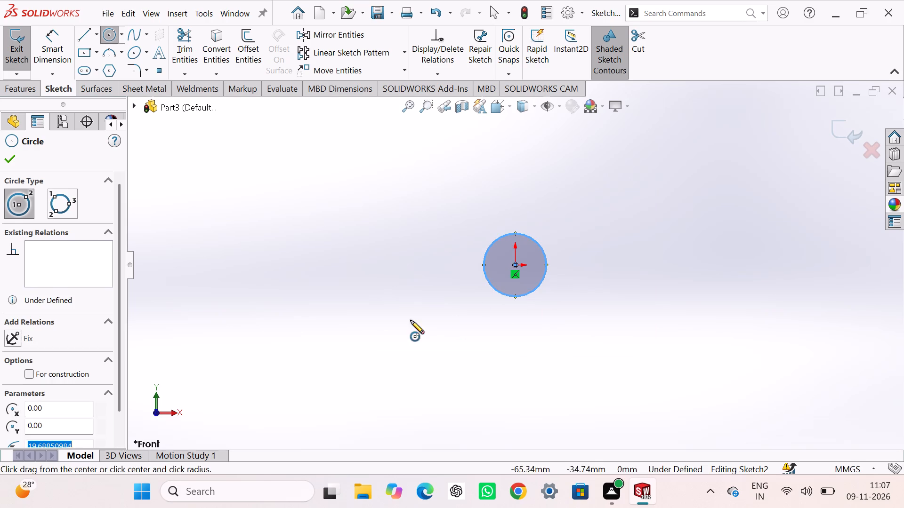
Dimension the circle's diameter as 9.52 mm and exit the sketch.
right_click_drag(410, 316, 407, 157)
left_click(488, 246)
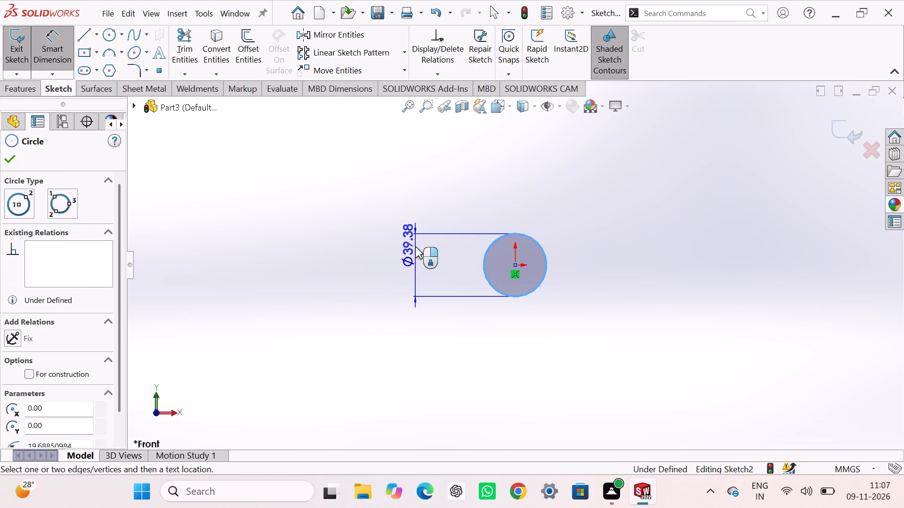
left_click(415, 246)
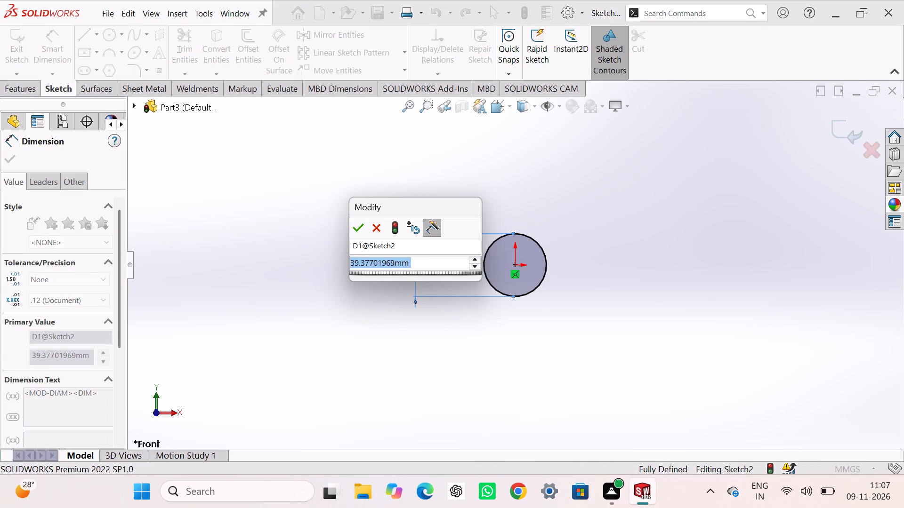
key("9")
key("period")
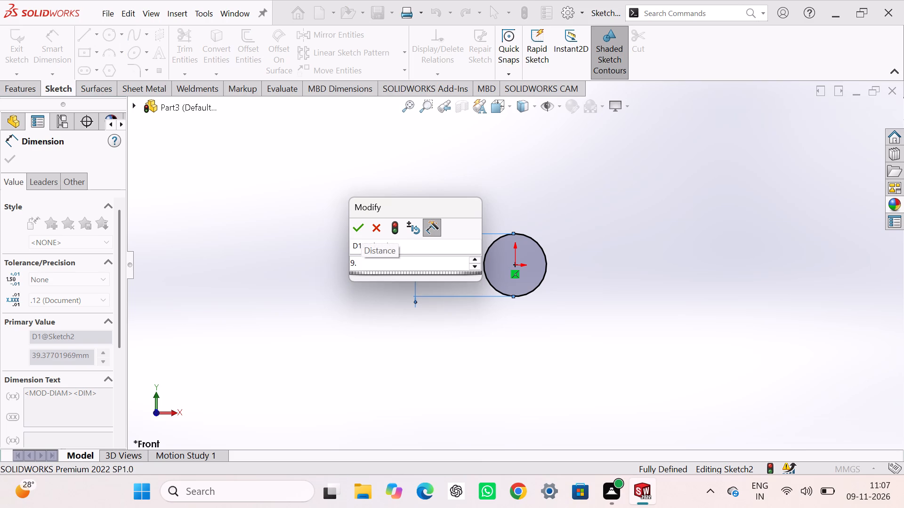
type("52")
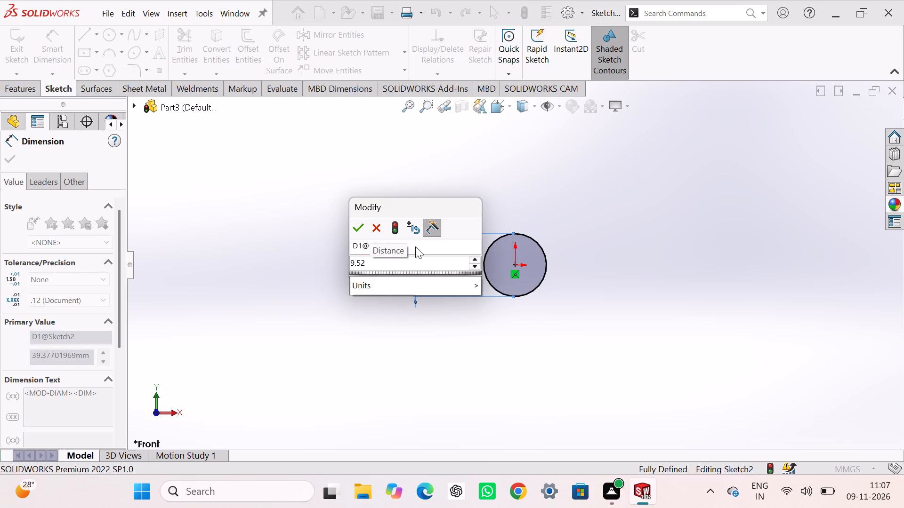
key("Return")
left_click(836, 125)
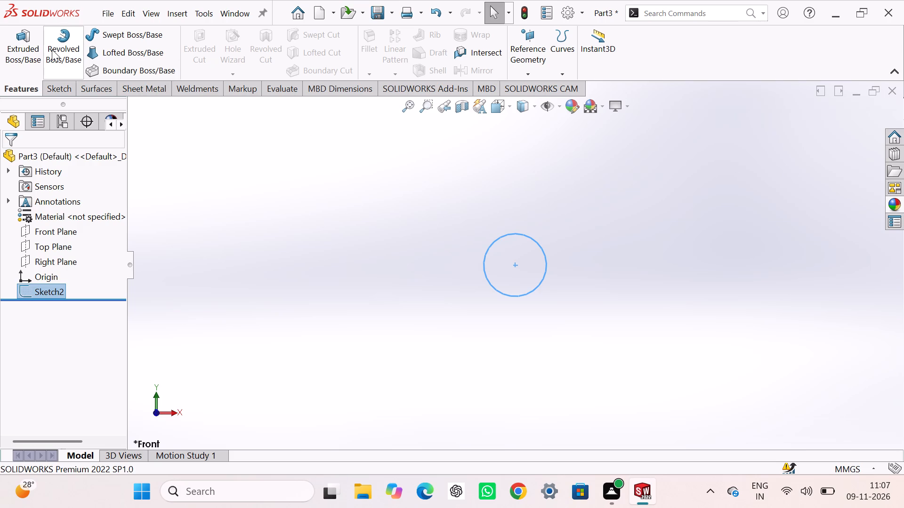
Extrude the circle sketch as a blind boss 38.10 mm deep.
left_click(27, 49)
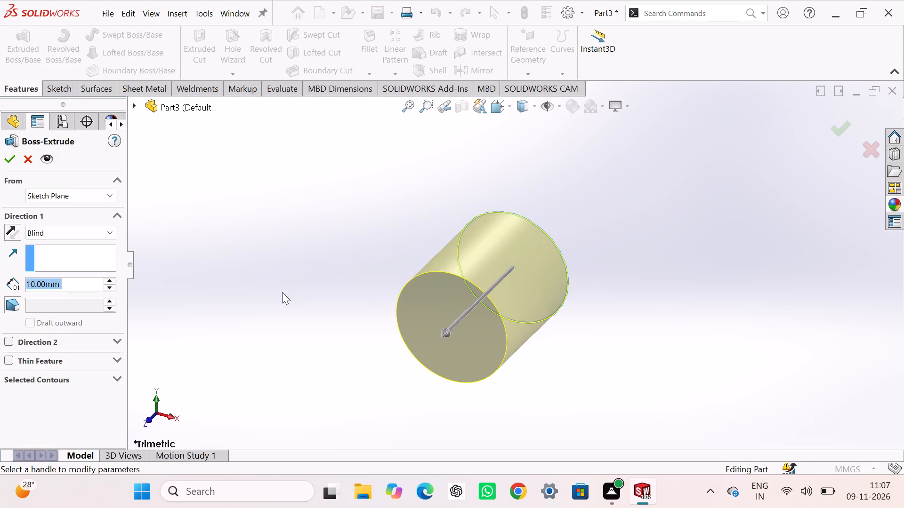
type("38.10")
key("Return")
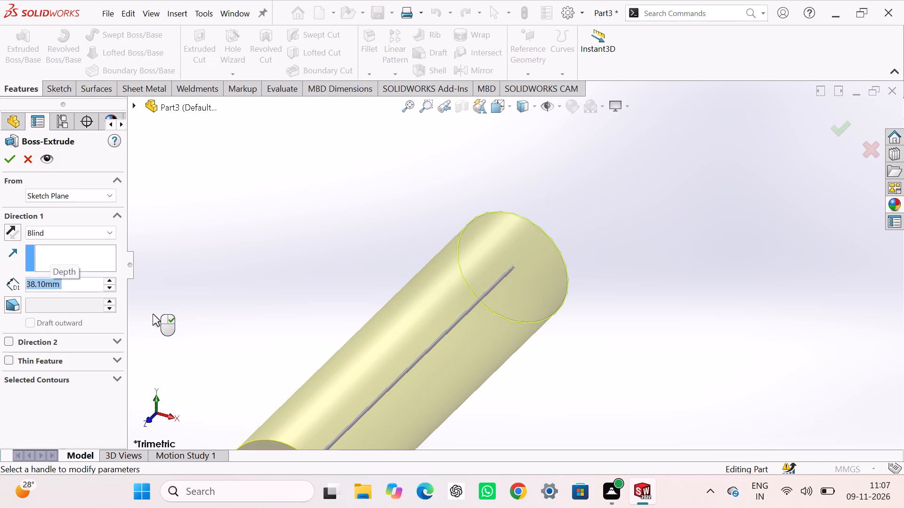
left_click(12, 157)
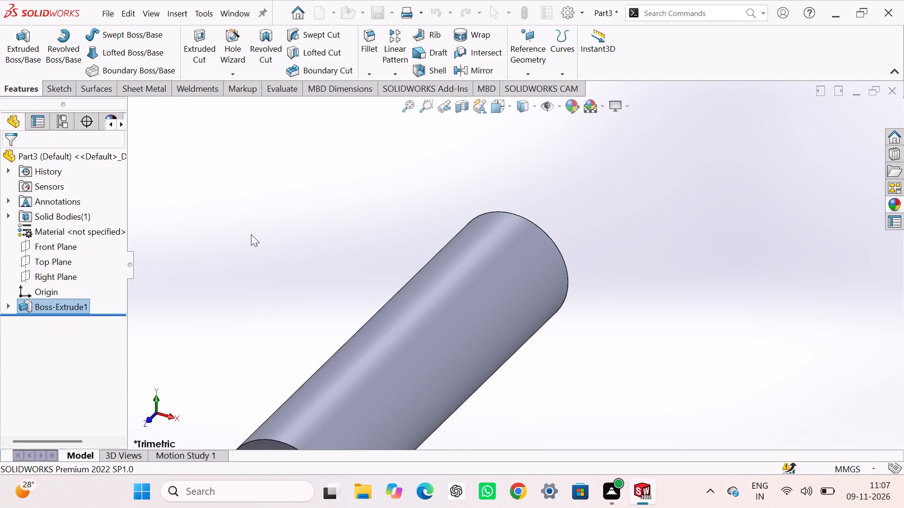
Apply a dark blue colour appearance to the extruded cylinder.
scroll(308, 303, "up", 5)
left_click(565, 108)
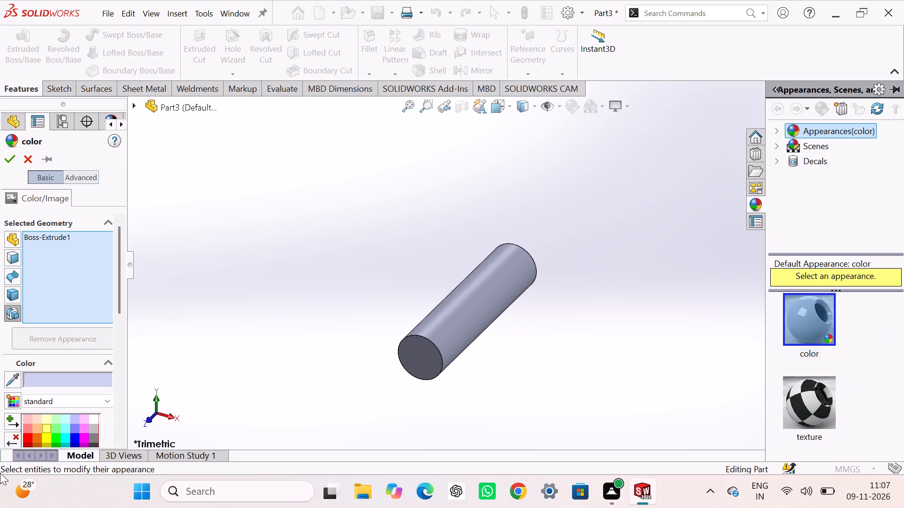
left_click(71, 427)
left_click(76, 446)
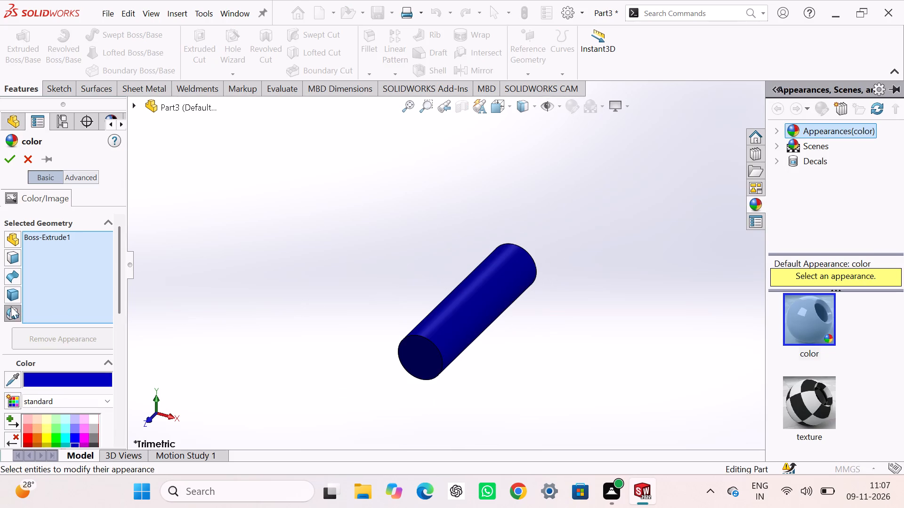
left_click(8, 157)
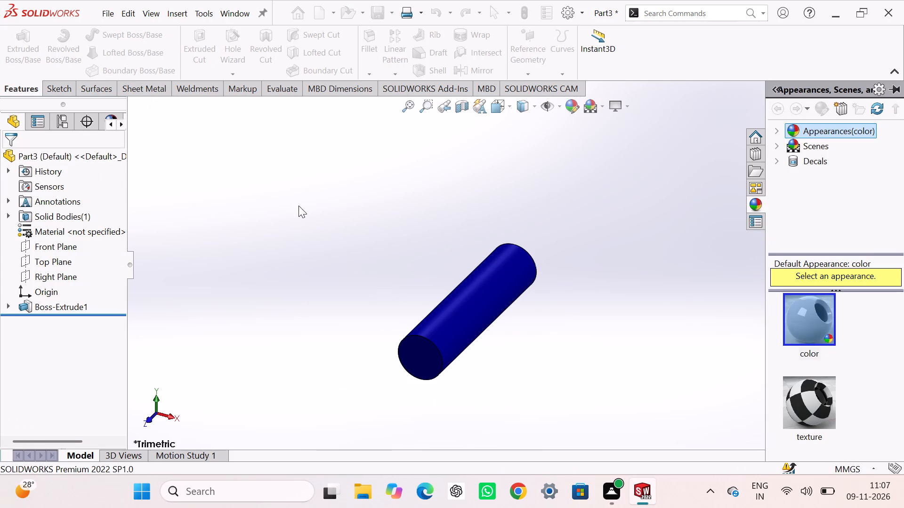
Save the blue cylinder as Part3.
left_click(299, 206)
key("ctrl+s")
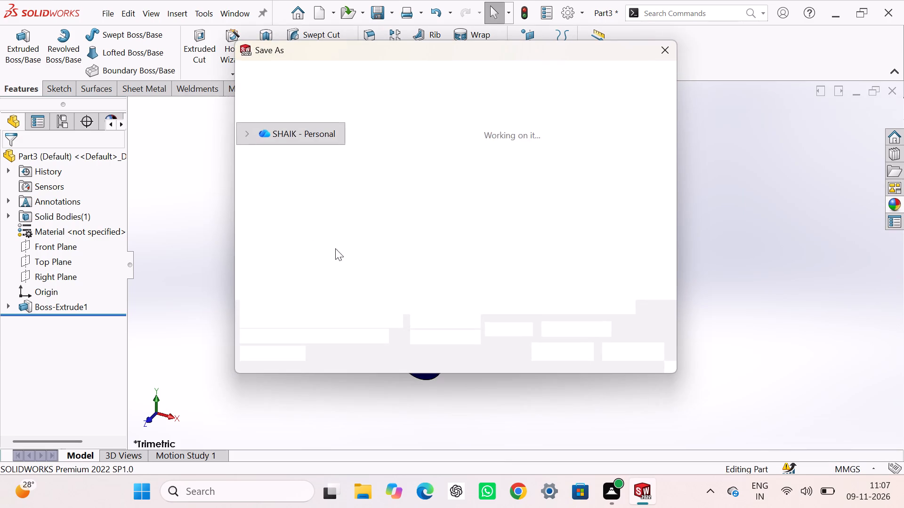
left_click(543, 347)
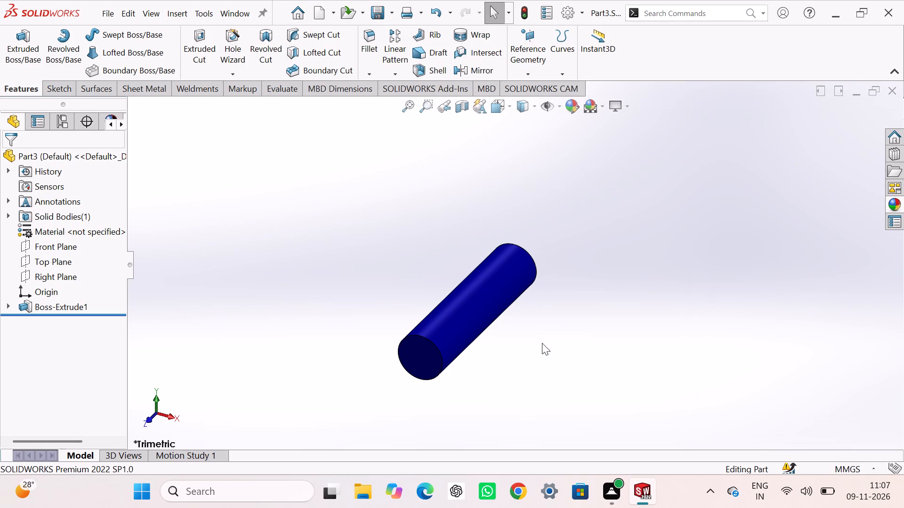
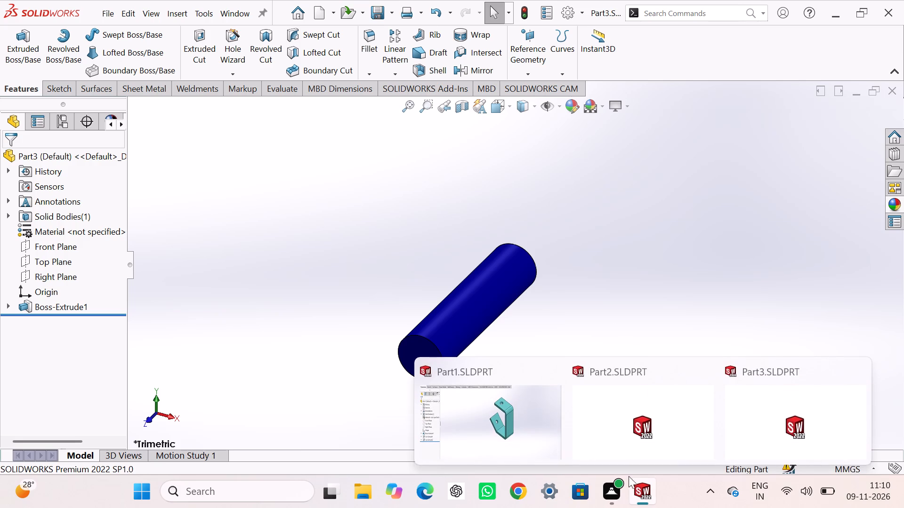
In Part1, fillet the inside edges of the bracket's two bends at the ends of the long web with a 1.63 mm radius.
left_click(529, 417)
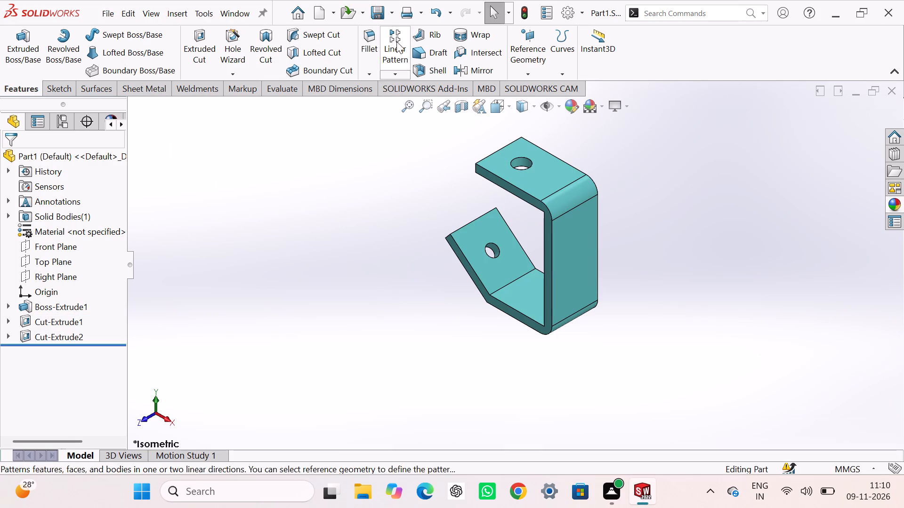
left_click(364, 39)
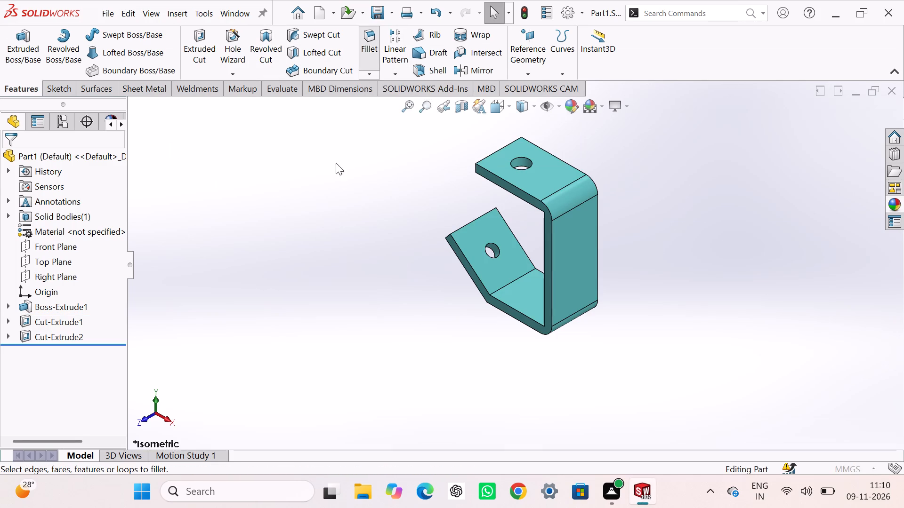
type("1.63")
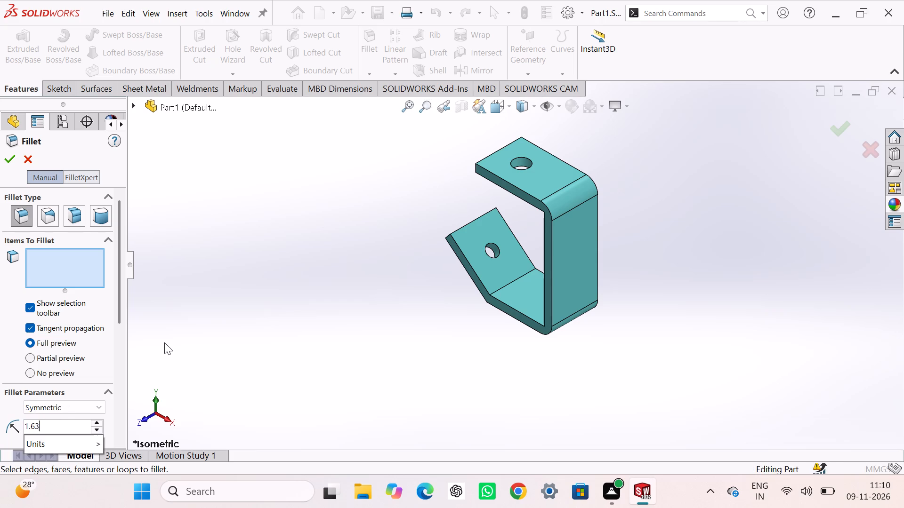
key("Return")
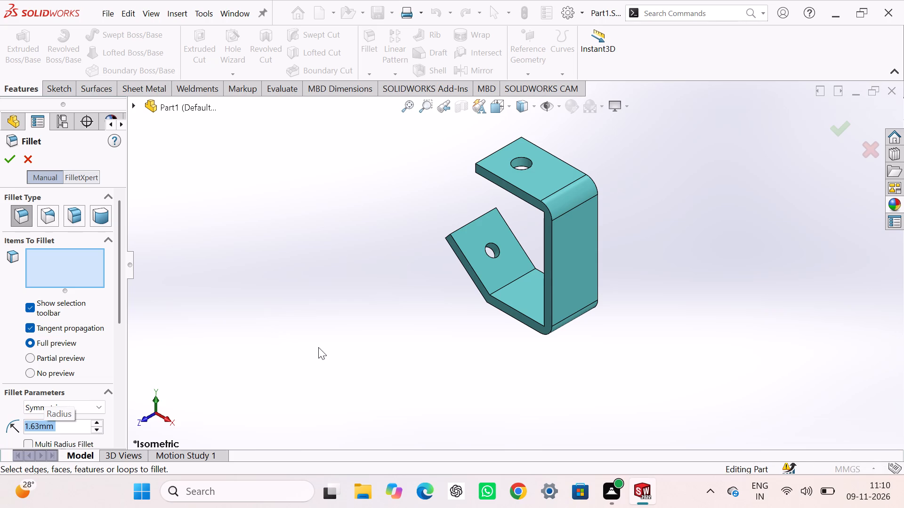
middle_click_drag(436, 343, 450, 350)
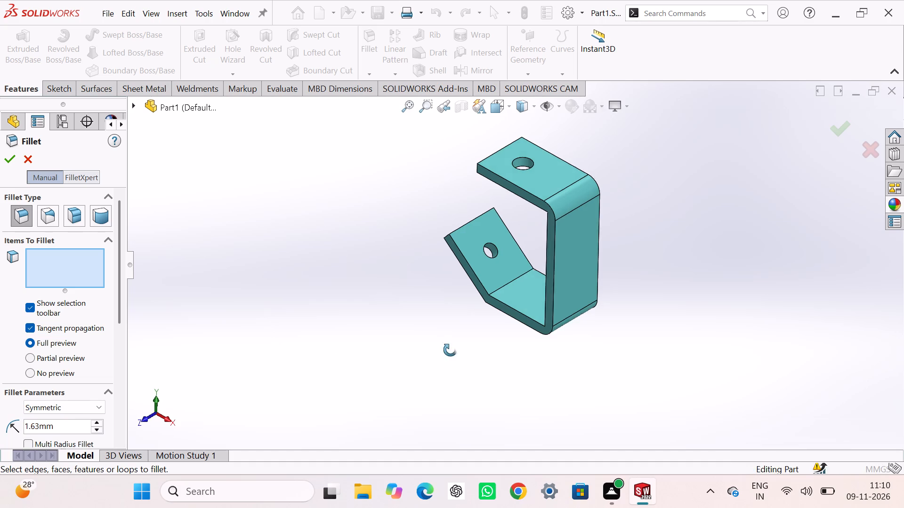
middle_click_drag(450, 350, 496, 368)
scroll(530, 341, "down", 6)
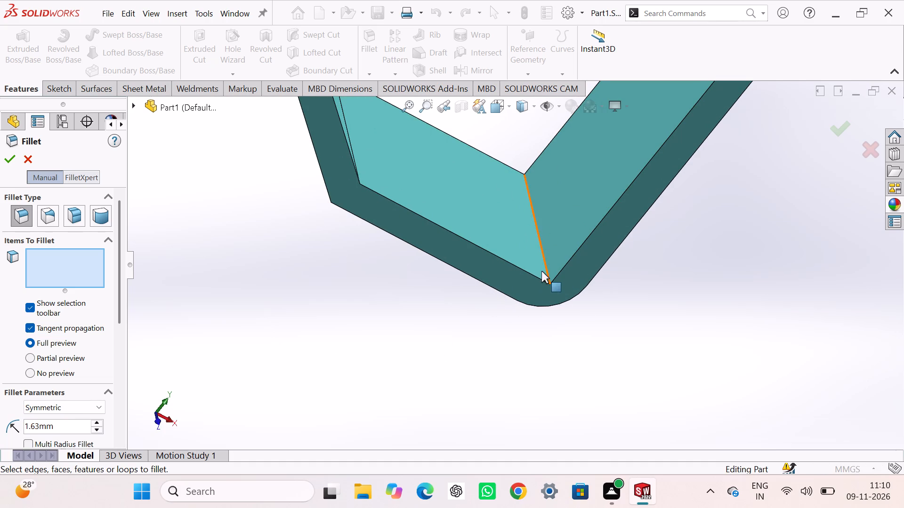
left_click(544, 266)
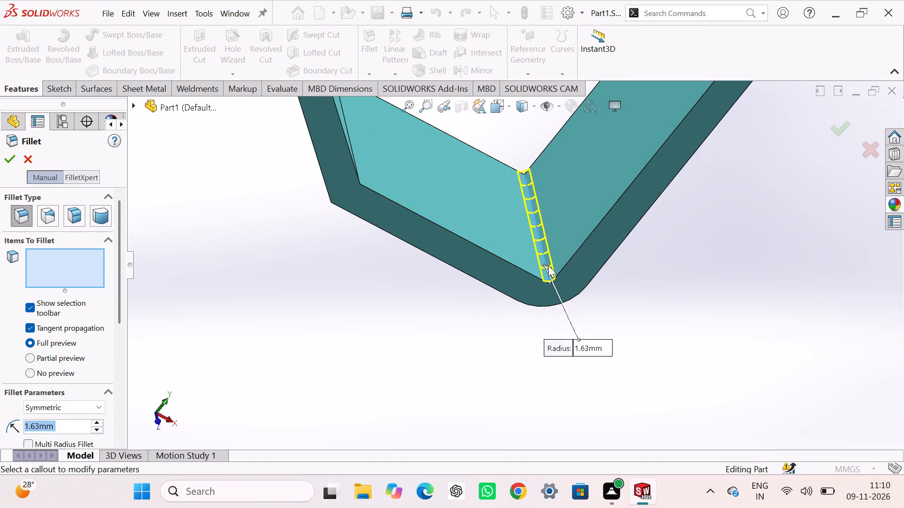
scroll(548, 265, "up", 7)
scroll(583, 195, "down", 7)
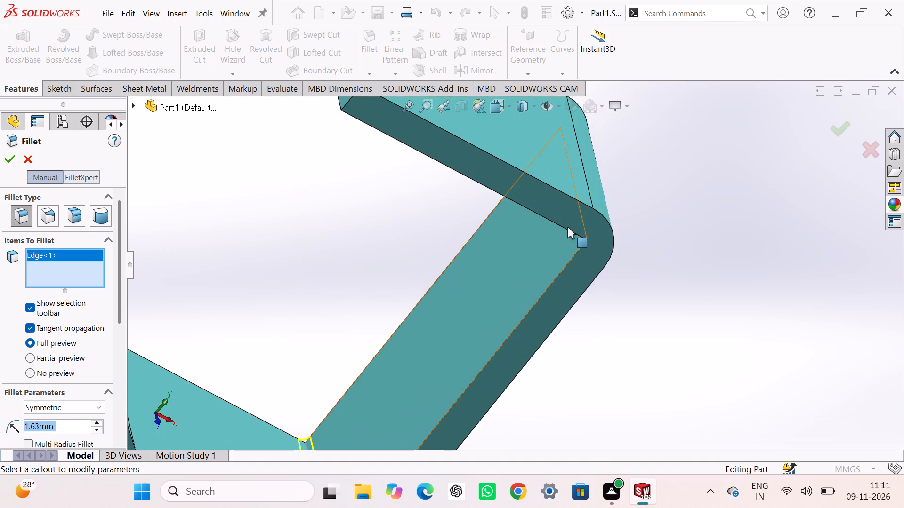
middle_click_drag(567, 227, 606, 182)
scroll(564, 246, "down", 5)
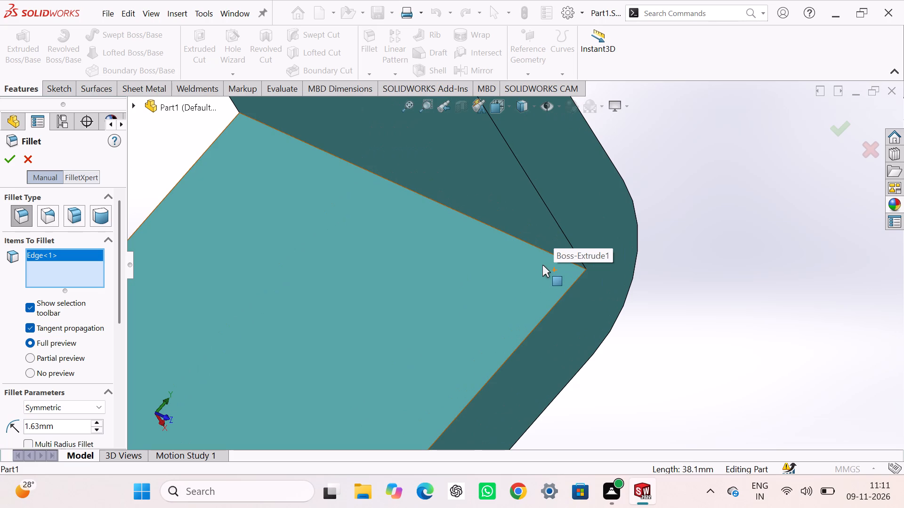
left_click(544, 250)
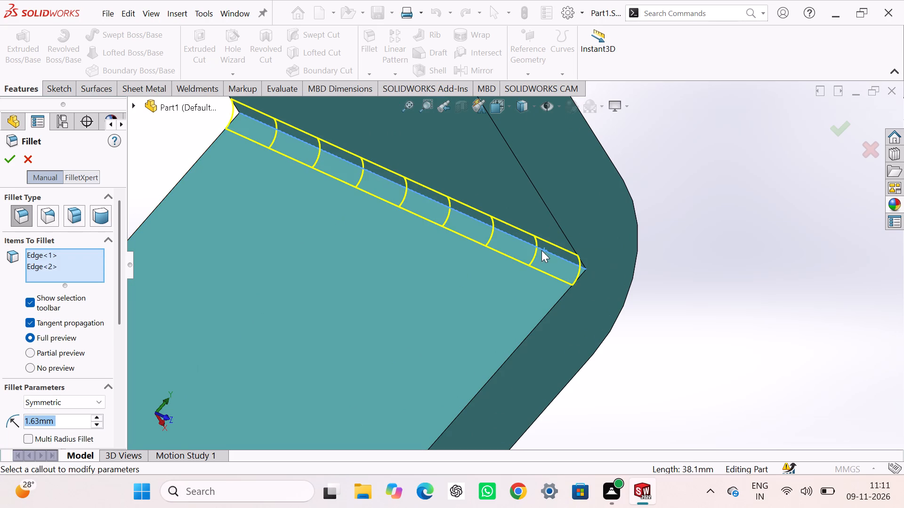
left_click(7, 156)
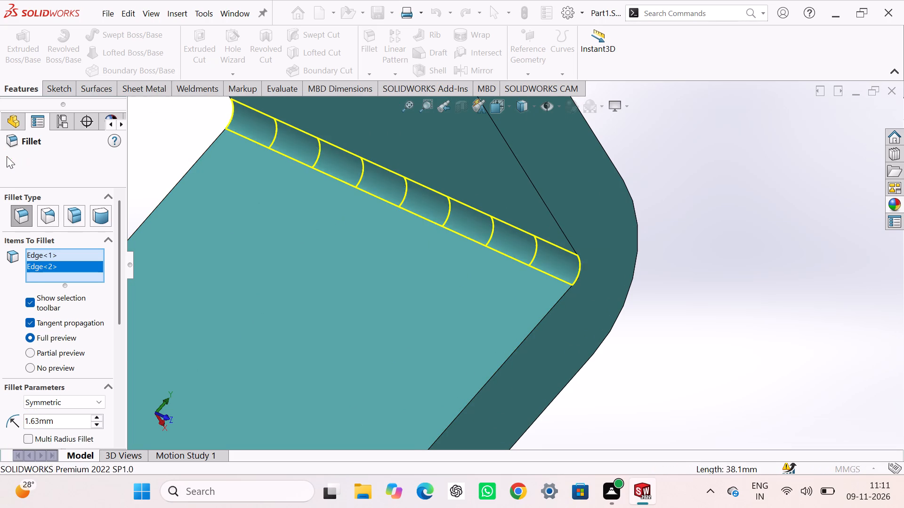
Save the bracket part.
scroll(421, 286, "up", 10)
middle_click_drag(613, 325, 577, 317)
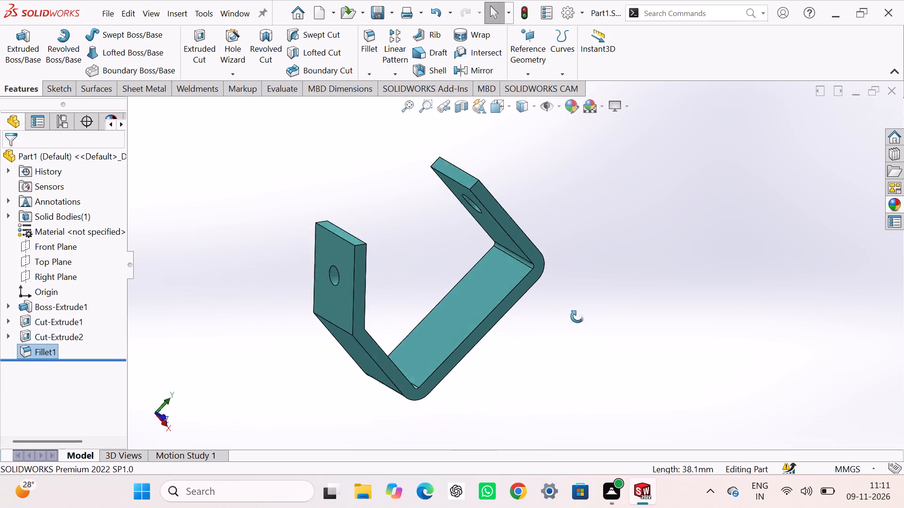
middle_click_drag(577, 317, 546, 310)
key("ctrl+s")
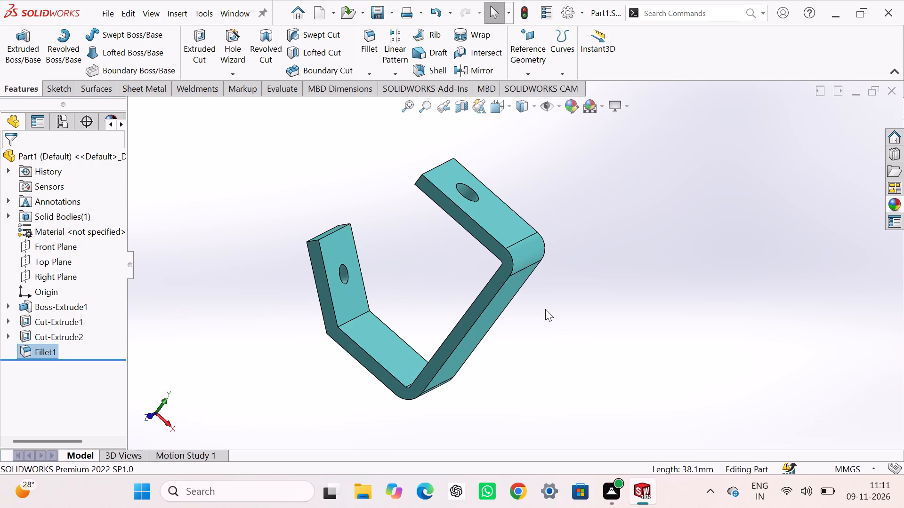
Fillet the inside edge between the bracket's angled holed tab and its base with a 1.63 mm radius.
left_click(369, 38)
scroll(323, 332, "down", 5)
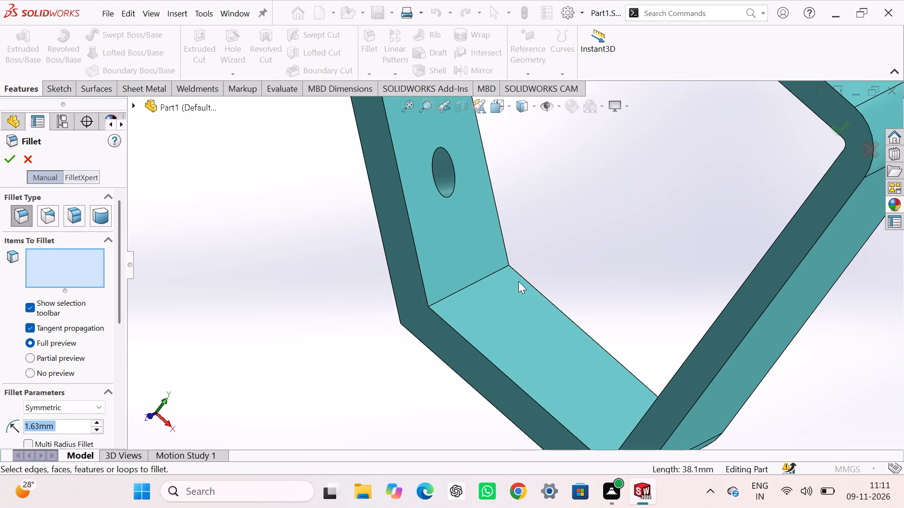
left_click(460, 291)
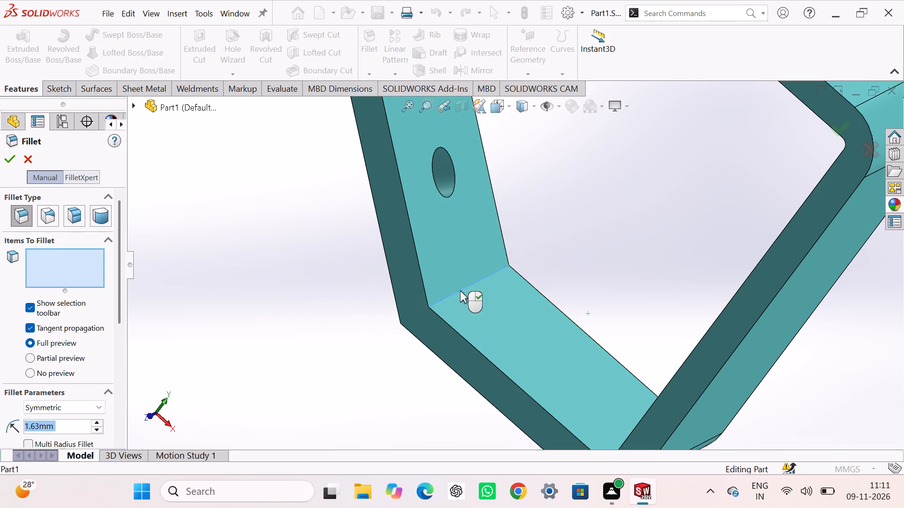
left_click(11, 161)
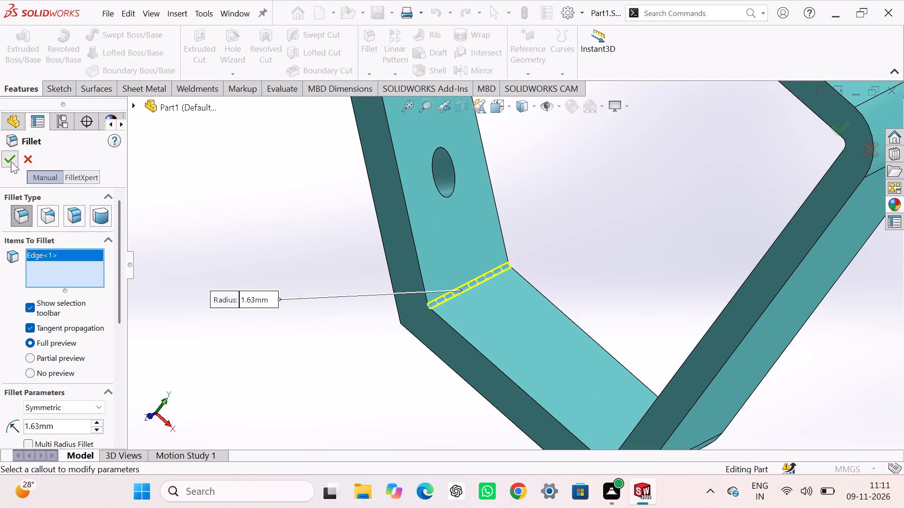
left_click(157, 251)
scroll(161, 251, "up", 5)
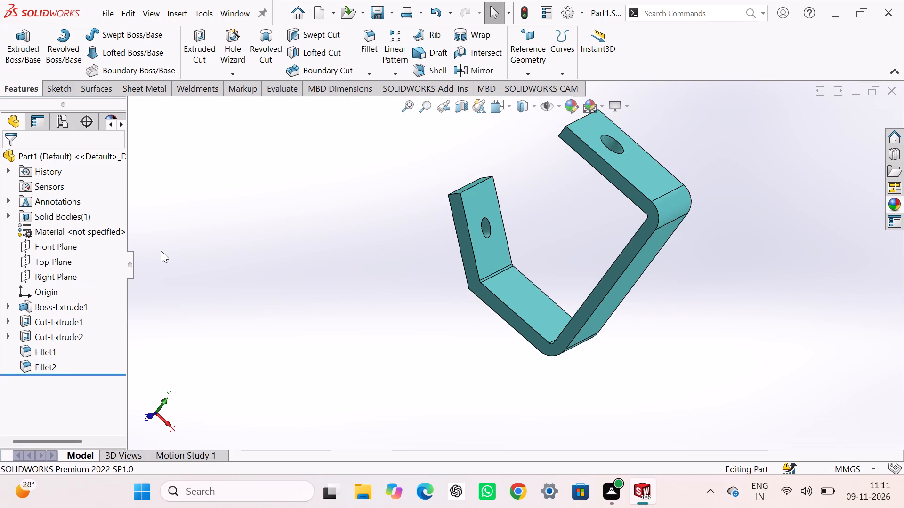
Save the bracket part again and set it to the isometric view.
middle_click_drag(161, 251, 196, 299)
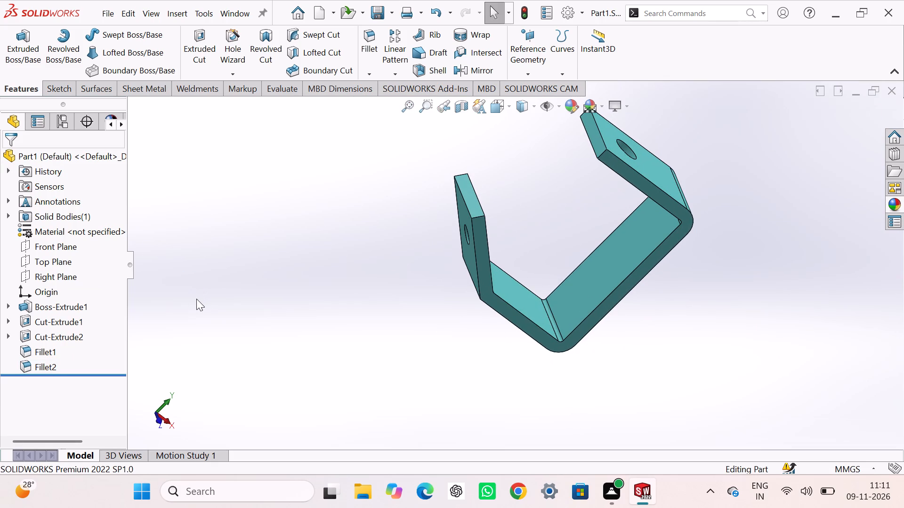
key("ctrl+s")
key("ctrl+s")
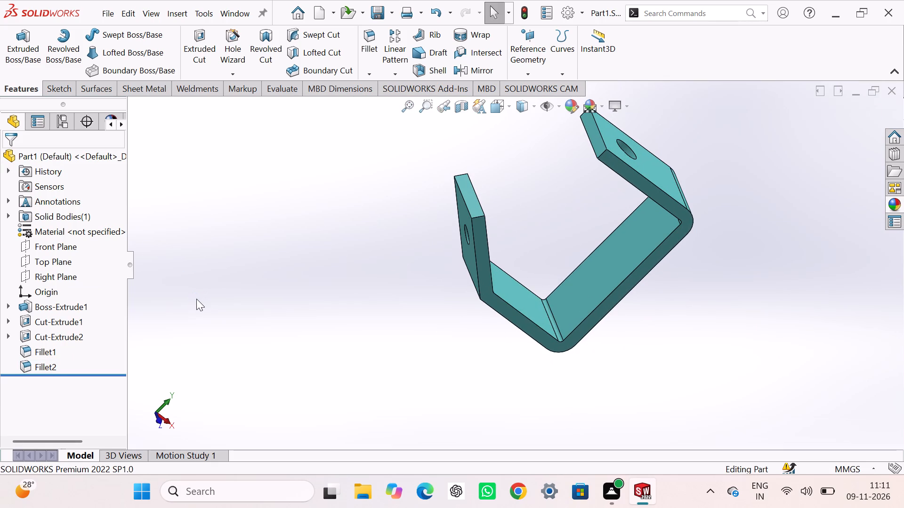
key("ctrl+s")
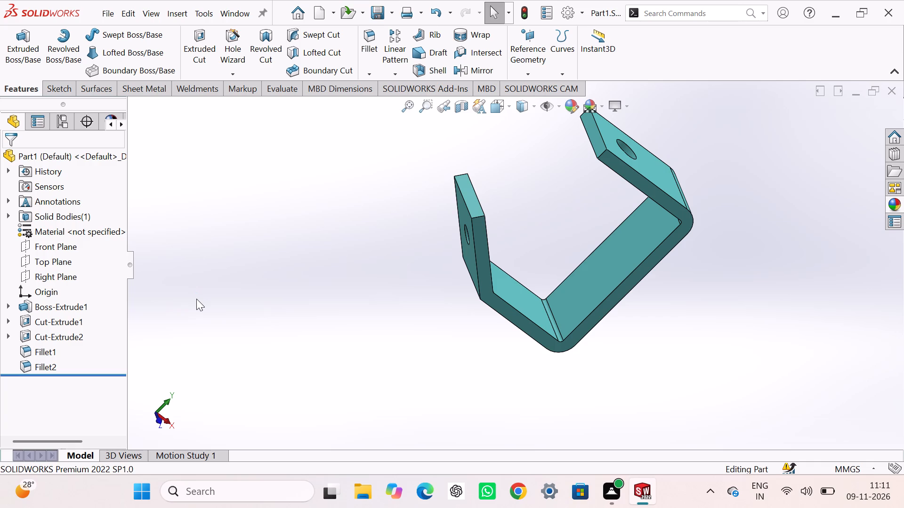
key("ctrl+7")
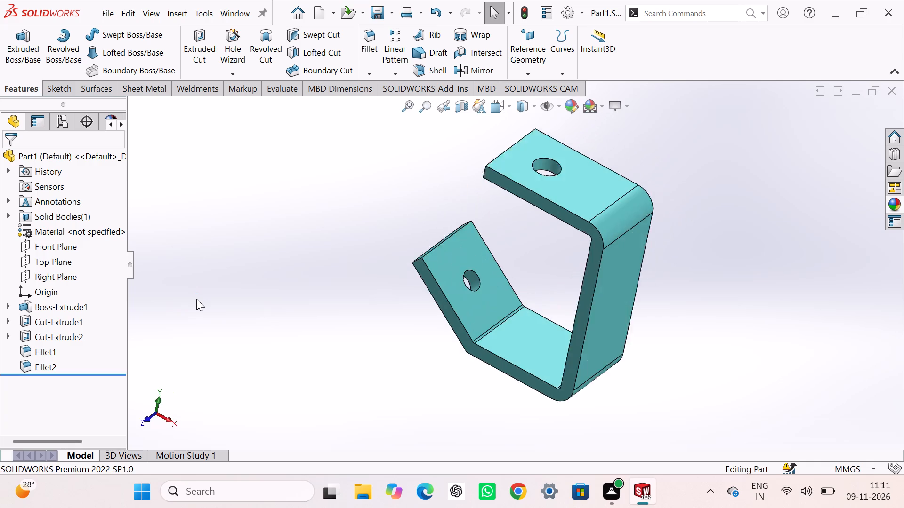
left_click(334, 223)
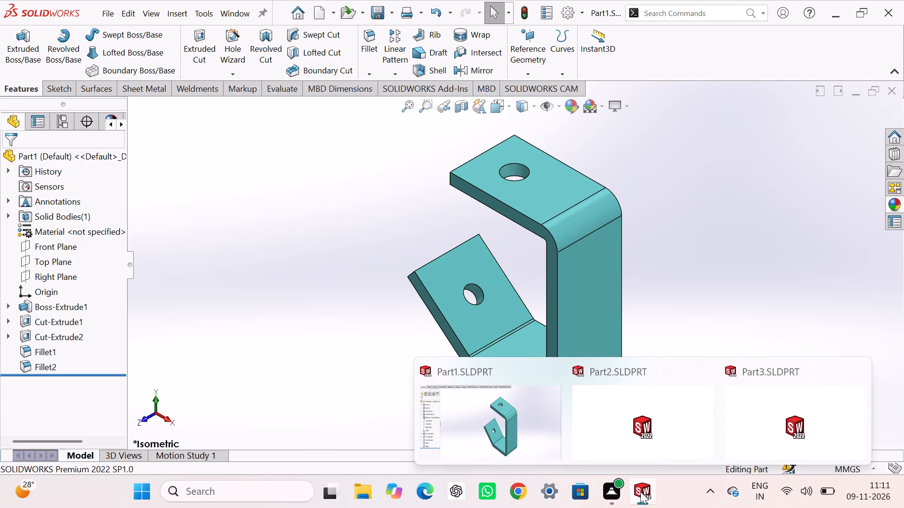
Switch to the Part3 document with the blue pin.
left_click(757, 412)
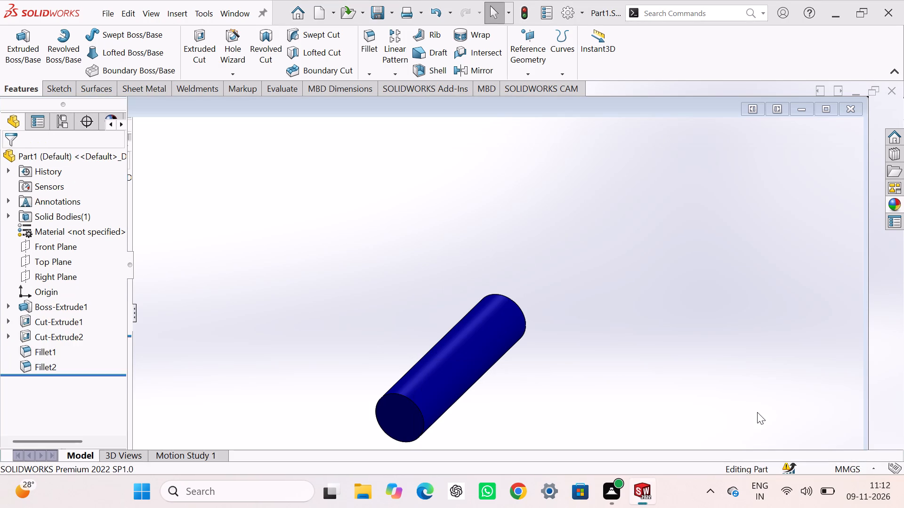
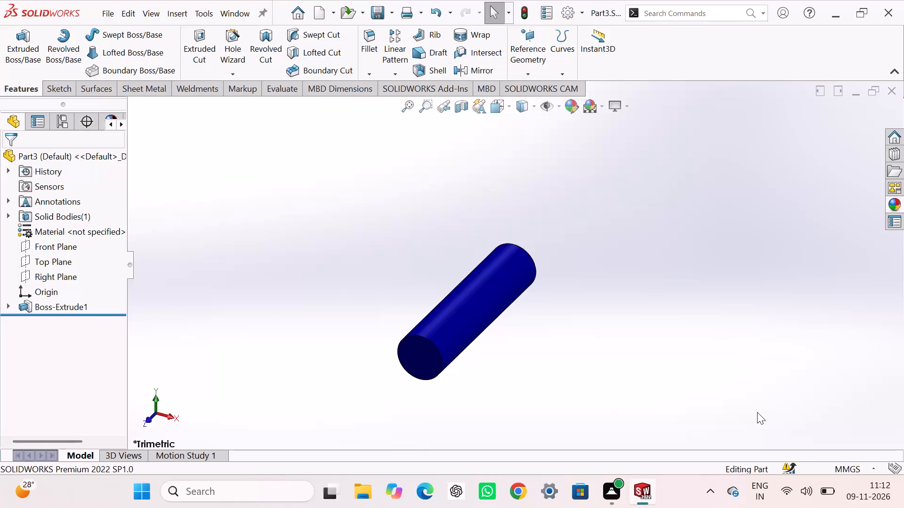
Create a new part document.
key("ctrl+n")
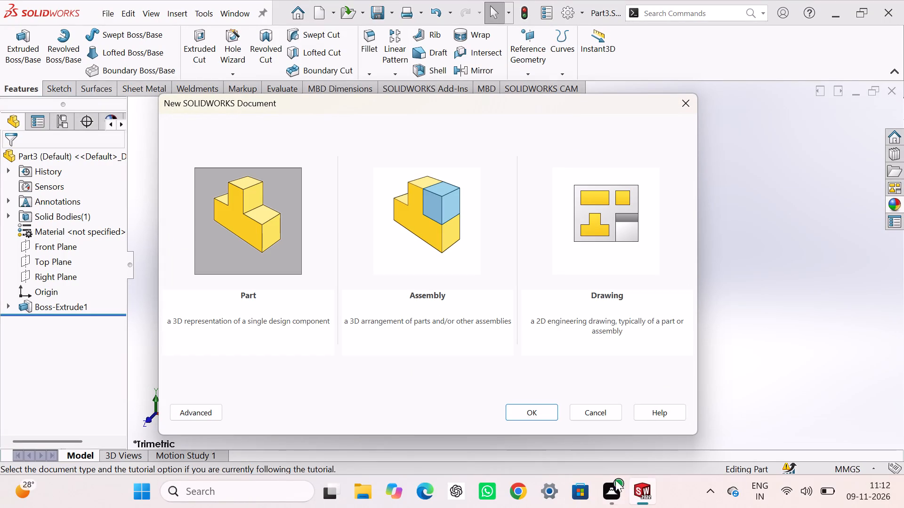
left_click(538, 408)
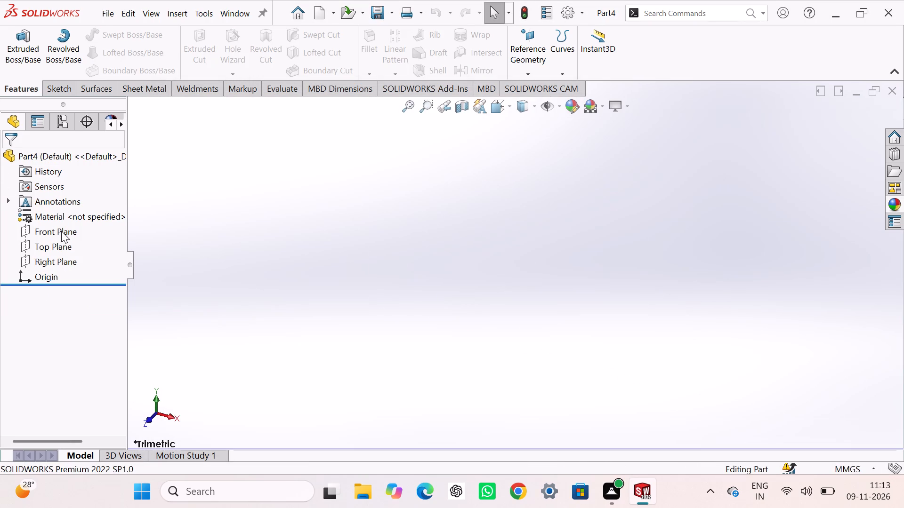
Sketch a closed stepped profile on the Front Plane from the origin, with its outer side formed by two tangent arcs about 27 and 15 mm in radius.
left_click(61, 231)
left_click(73, 209)
left_click(195, 203)
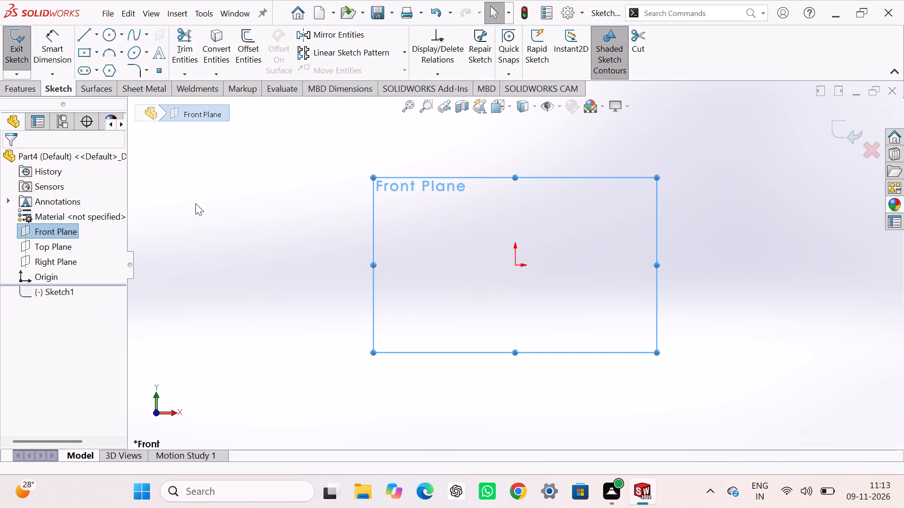
left_click(82, 40)
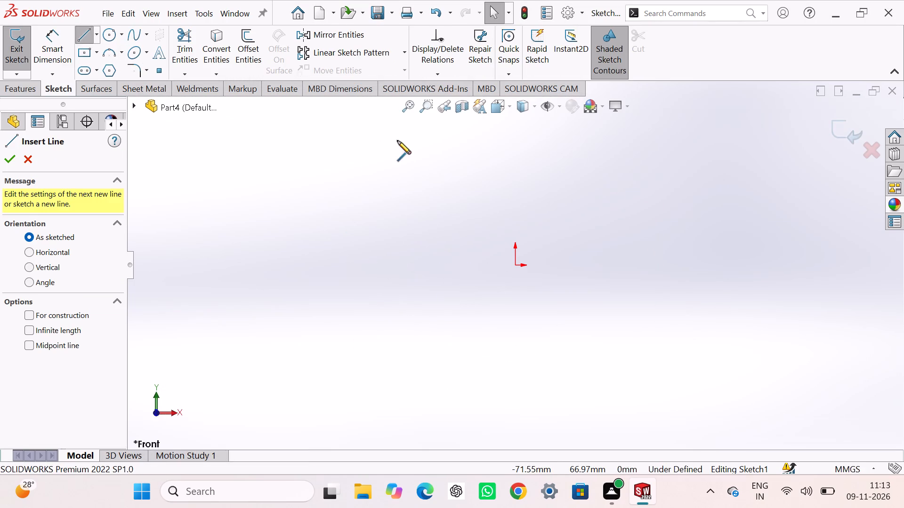
left_click(516, 267)
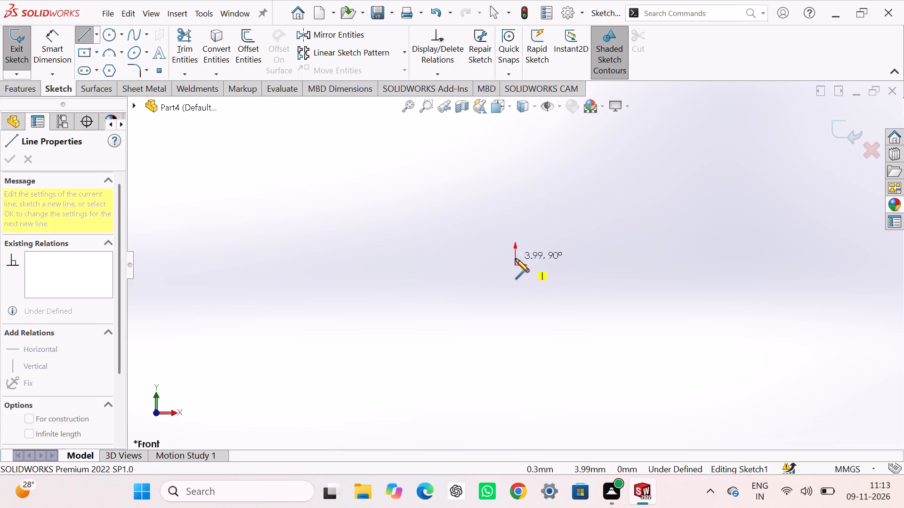
left_click(539, 264)
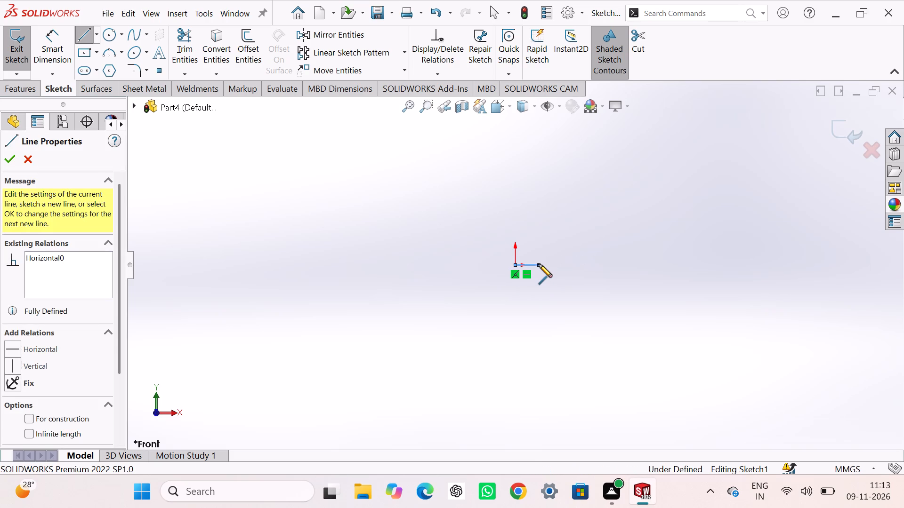
left_click(538, 228)
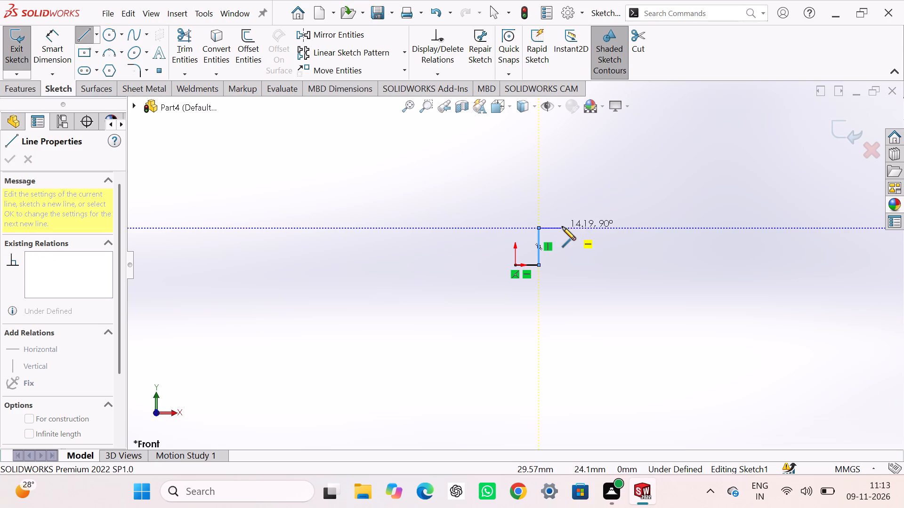
left_click(562, 227)
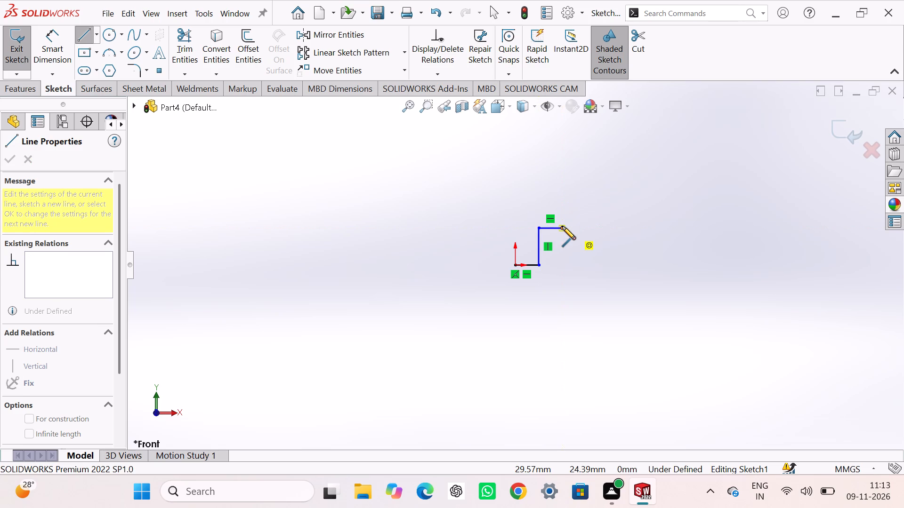
left_click(583, 191)
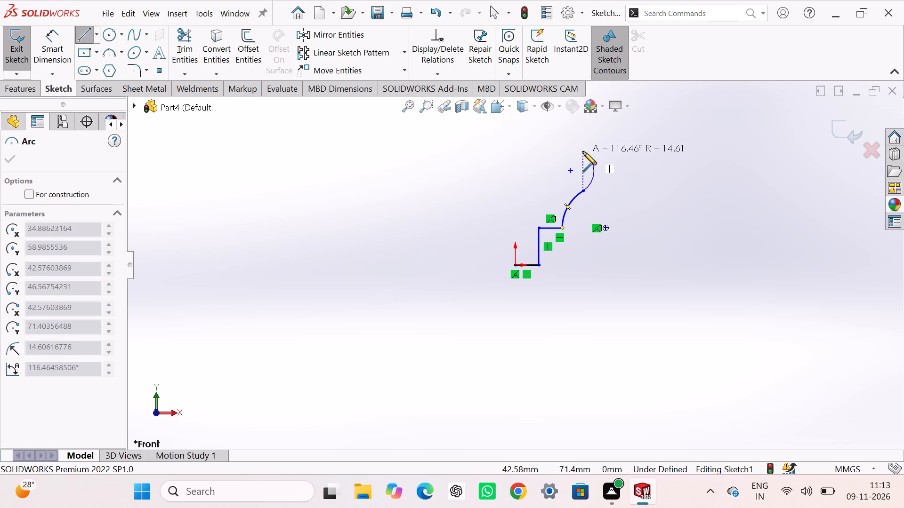
left_click(583, 151)
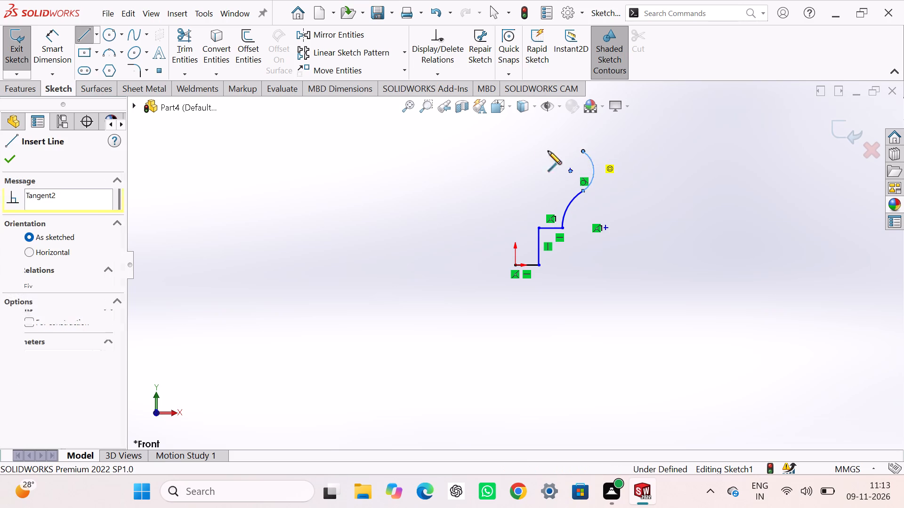
left_click(512, 152)
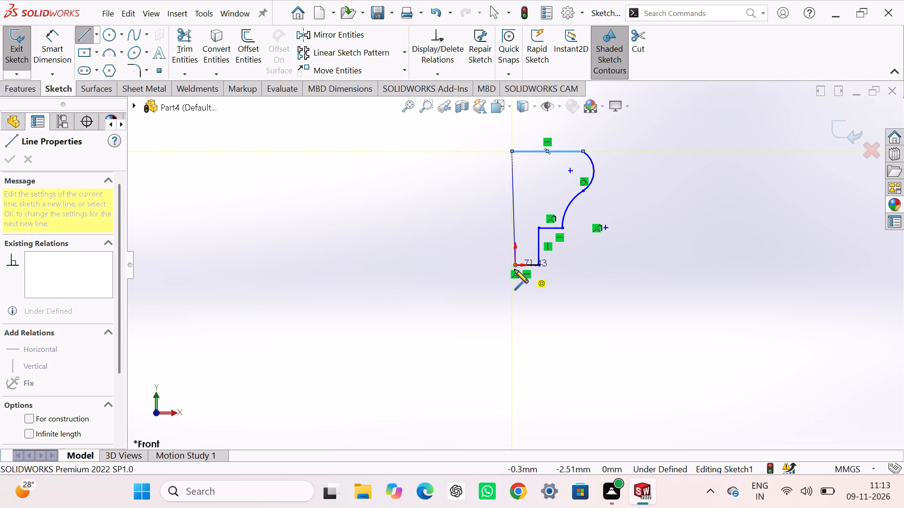
left_click(516, 263)
right_click(406, 217)
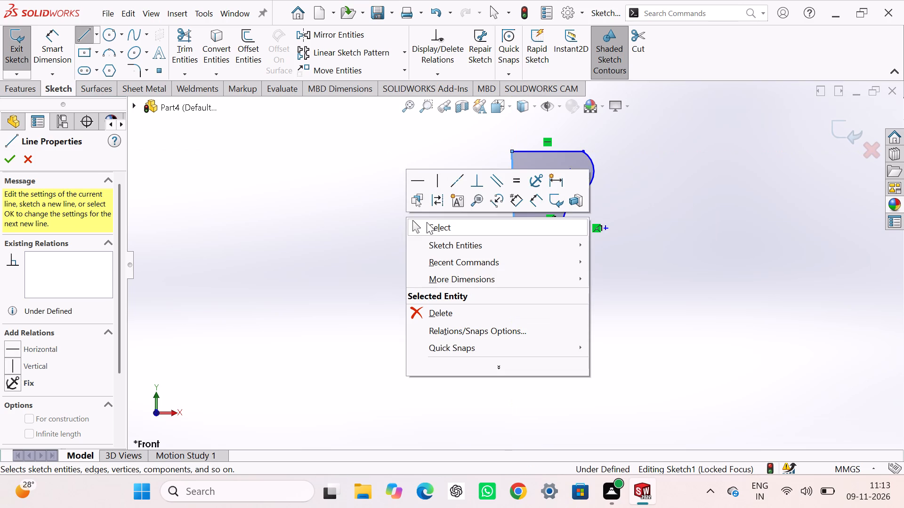
left_click(427, 223)
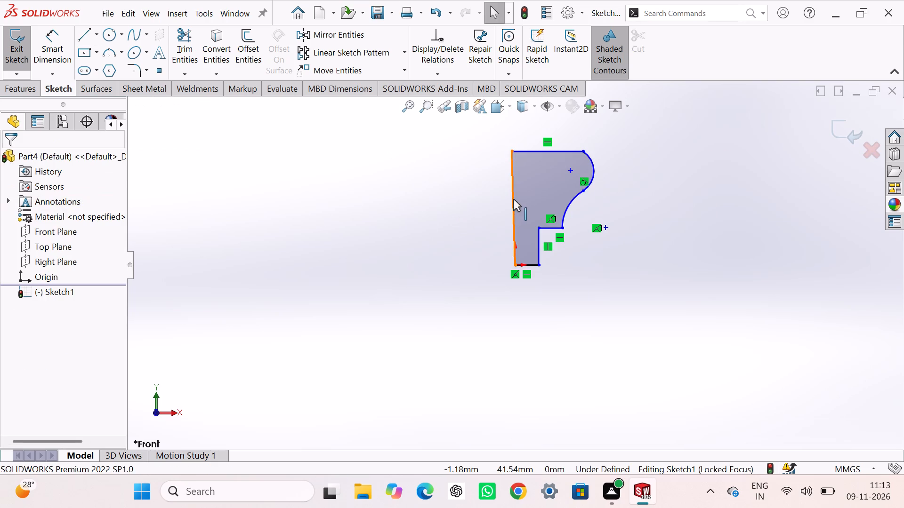
Make the slanted closing line between the origin and the top edge vertical.
left_click(513, 199)
left_click(561, 152)
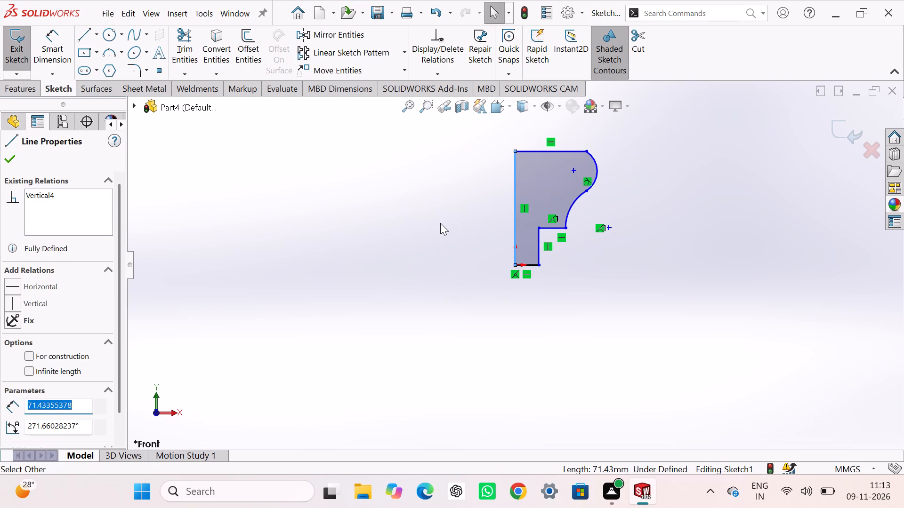
left_click(437, 223)
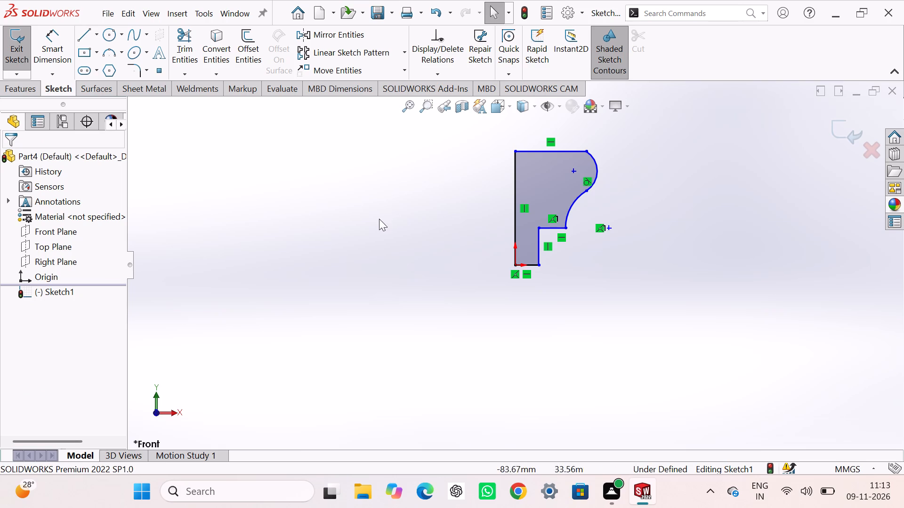
Dimension the upper arc's centre at 11.12 mm from the profile's long vertical line.
right_click_drag(372, 240, 392, 136)
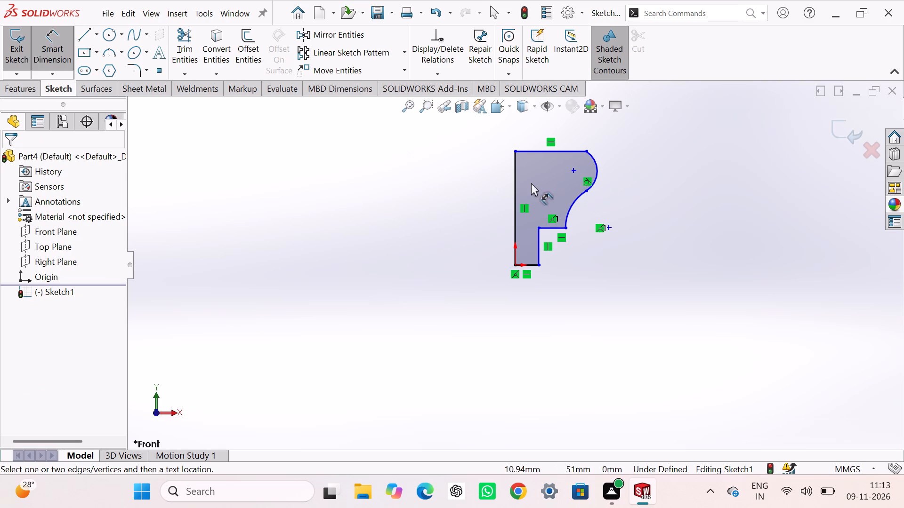
left_click(513, 181)
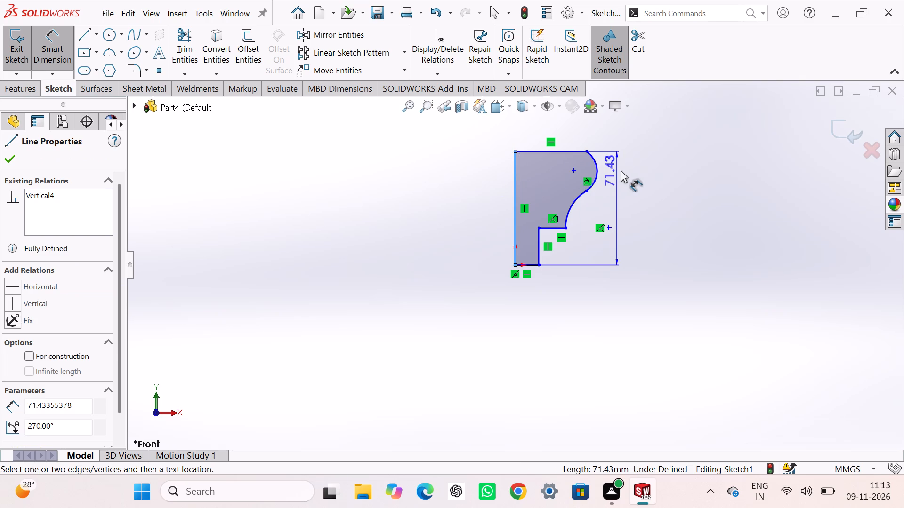
left_click(573, 170)
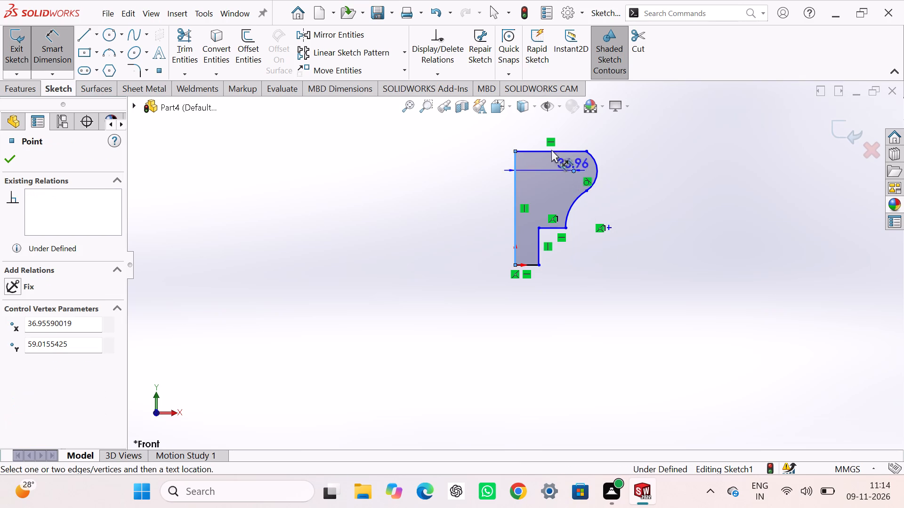
left_click(547, 136)
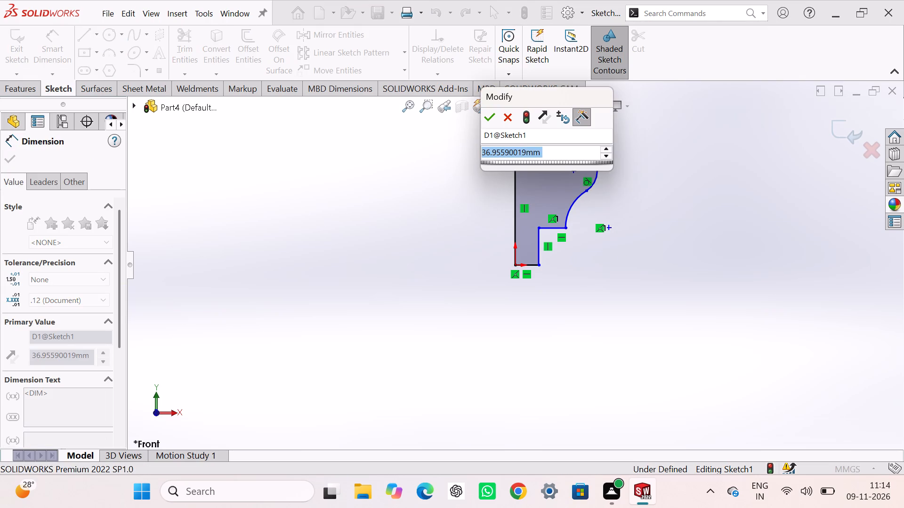
type("11")
type(".12")
key("Return")
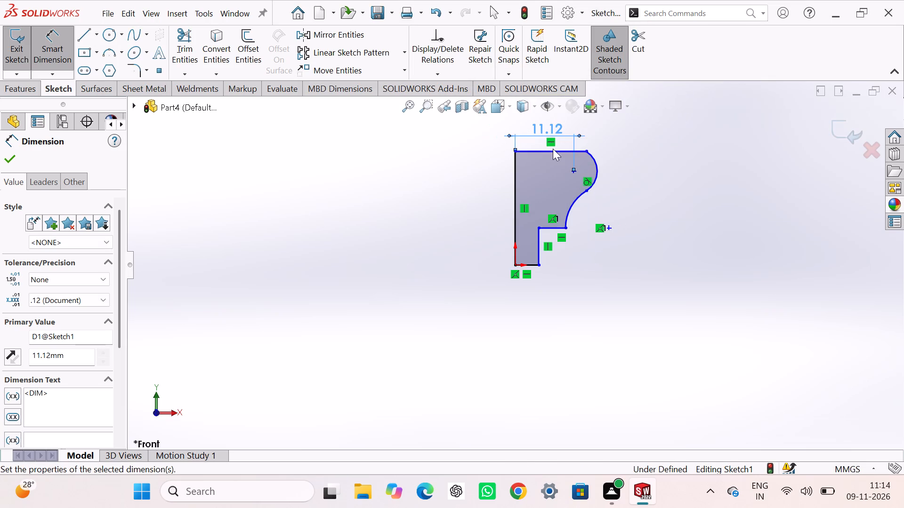
Dimension the upper bulging arc with a radius of 4.76 mm.
left_click(598, 170)
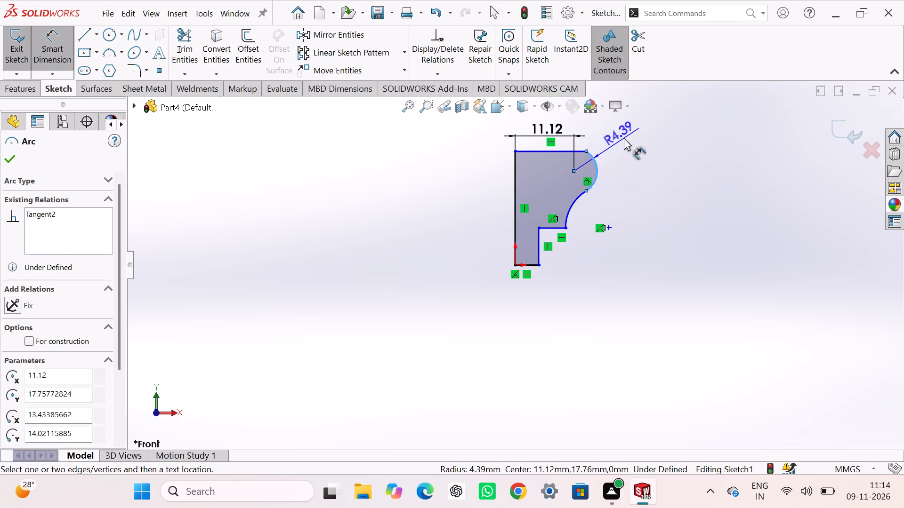
left_click(624, 138)
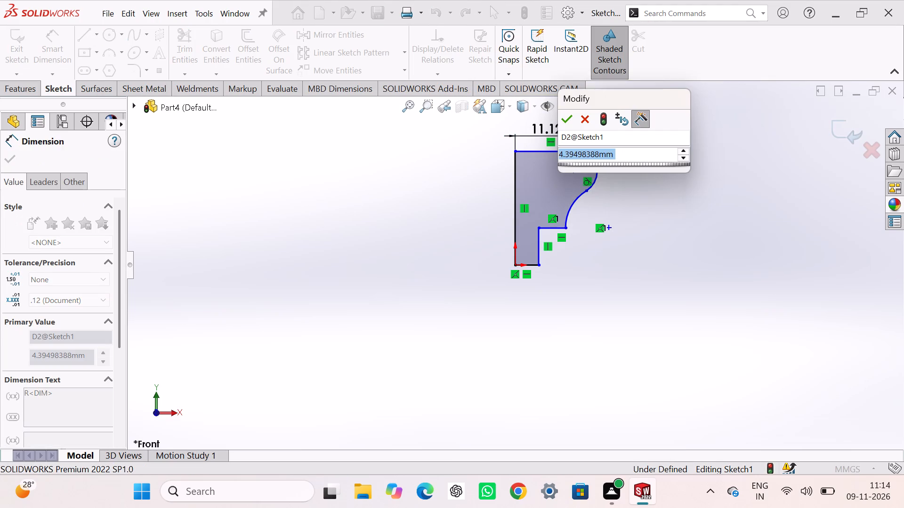
key("4")
key("period")
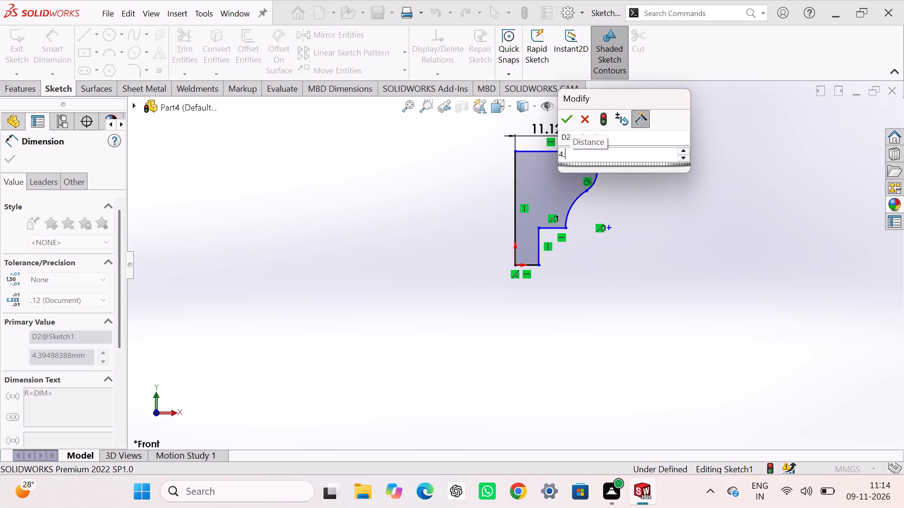
key("7")
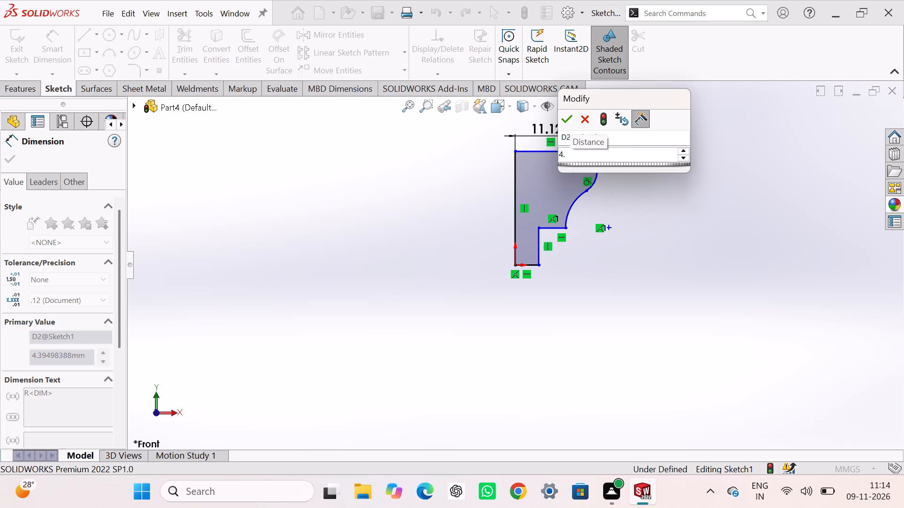
key("6")
key("Return")
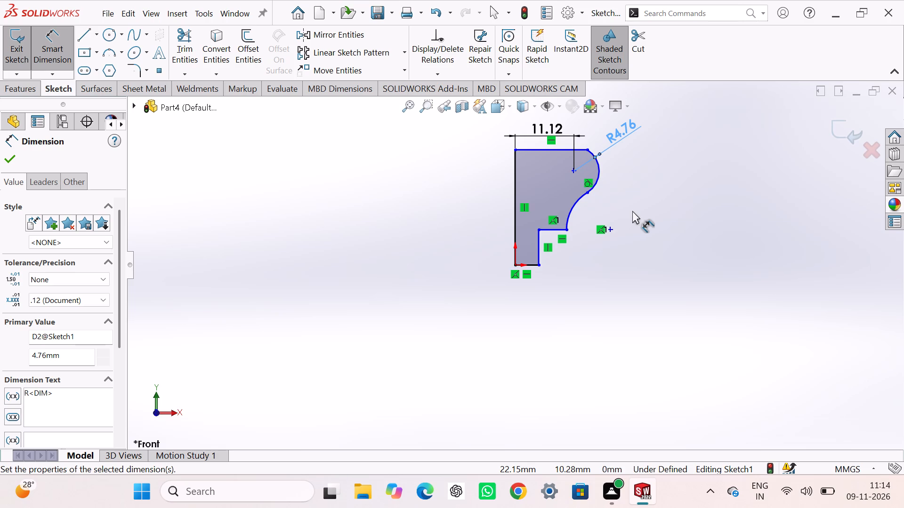
Dimension the lower concave arc with a radius of 6.35 mm.
left_click(570, 208)
left_click(582, 219)
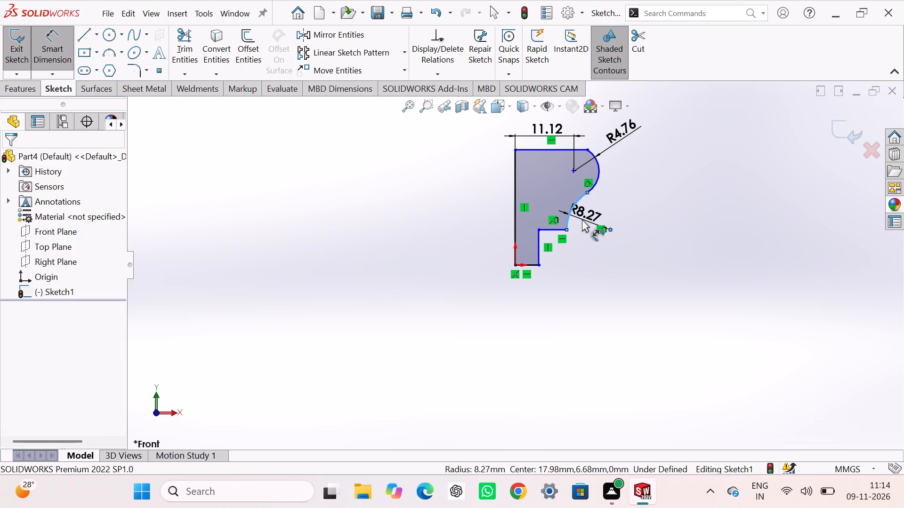
type("6.")
type("35")
key("Return")
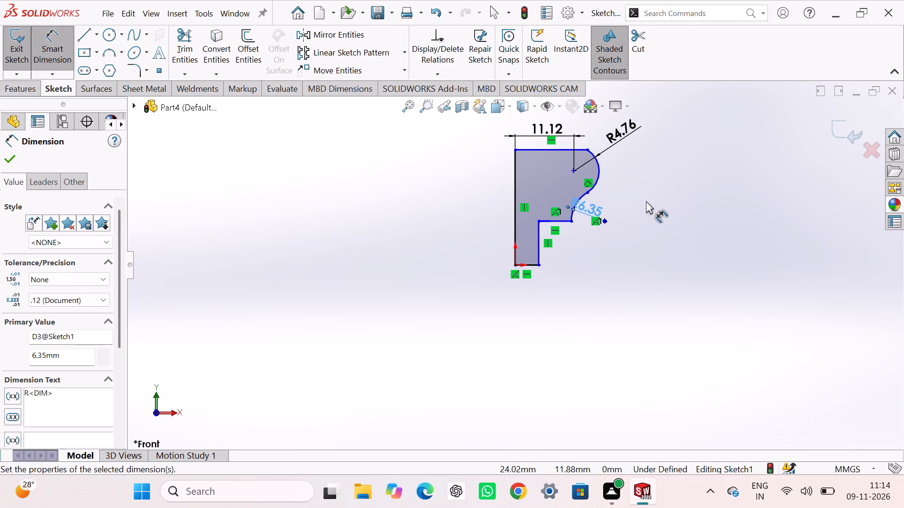
left_click(646, 201)
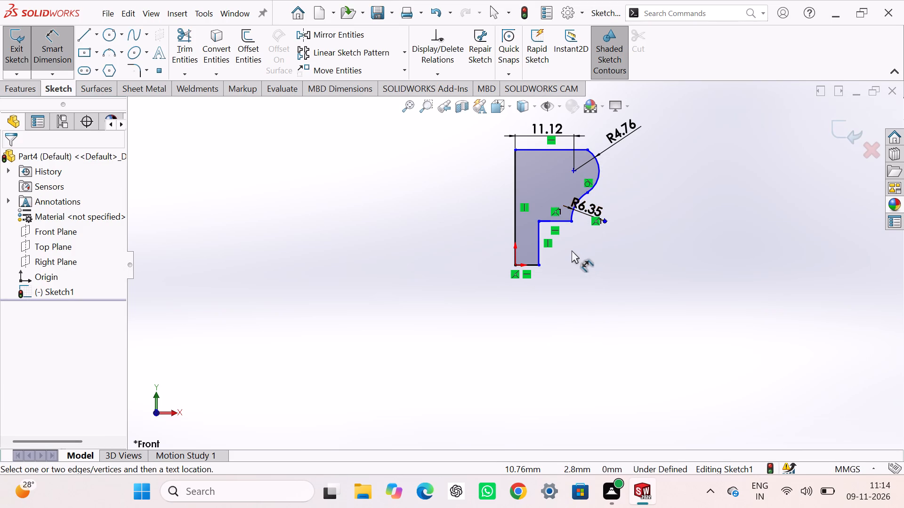
Dimension the profile's bottom edge, from the origin to its outer endpoint, as 2.38 mm.
scroll(542, 288, "down", 2)
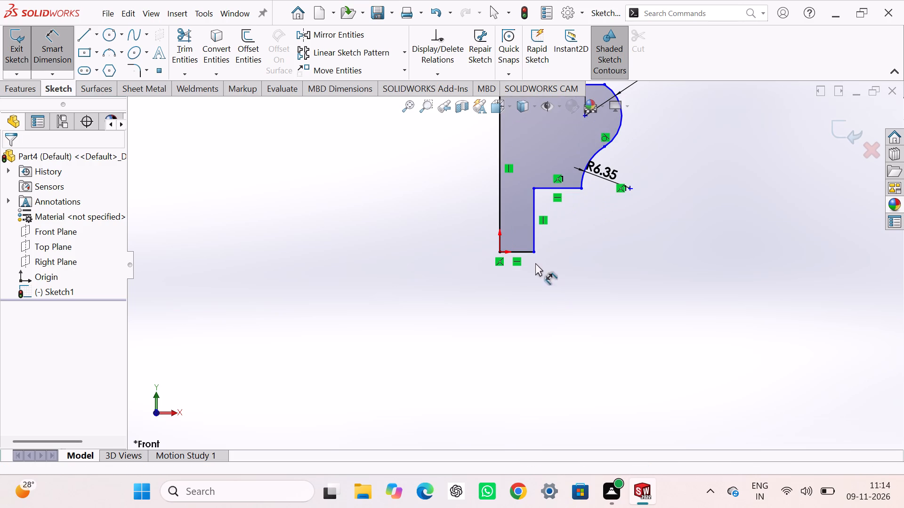
left_click(499, 253)
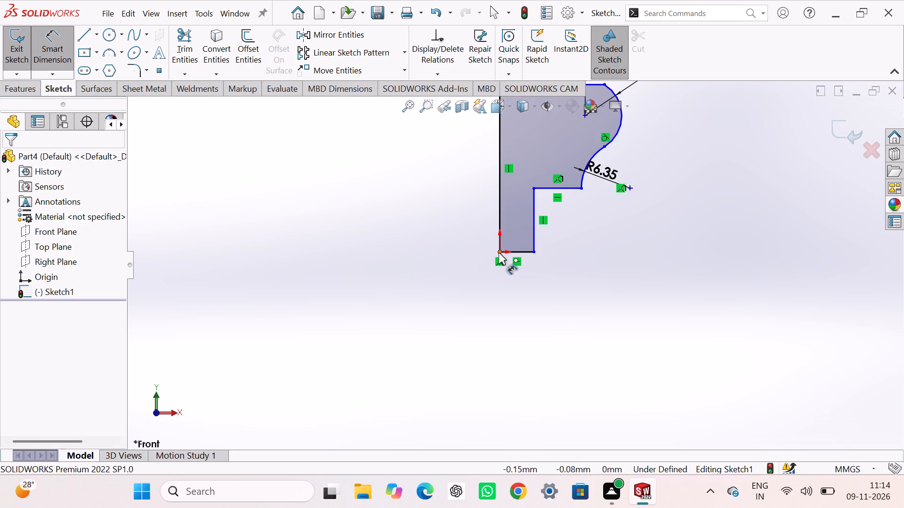
left_click(532, 252)
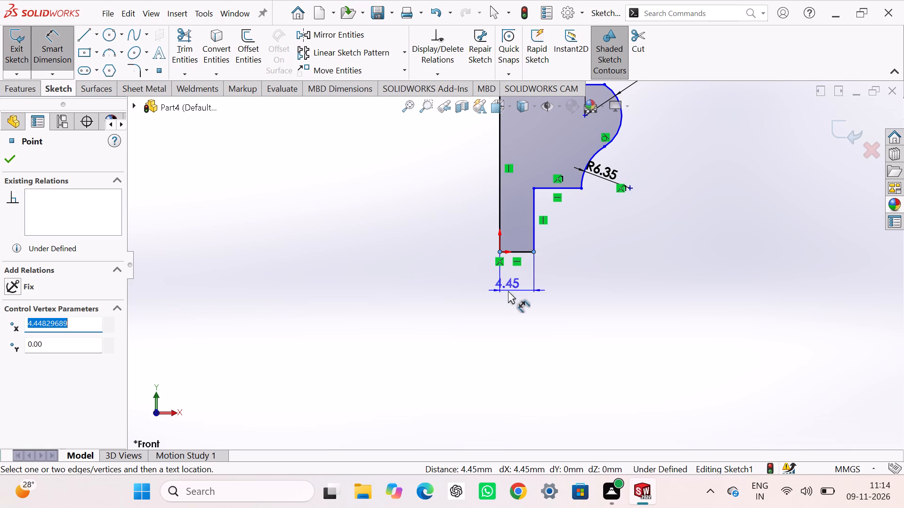
left_click(511, 291)
key("2")
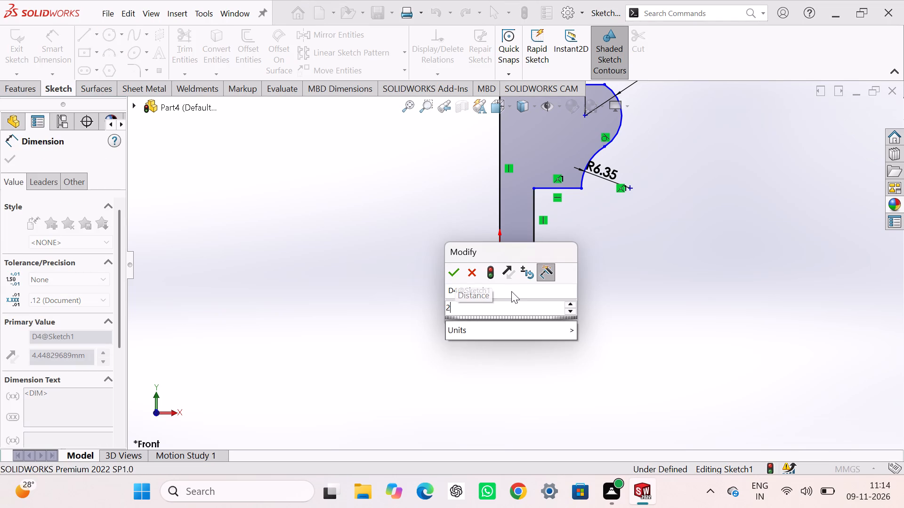
key("period")
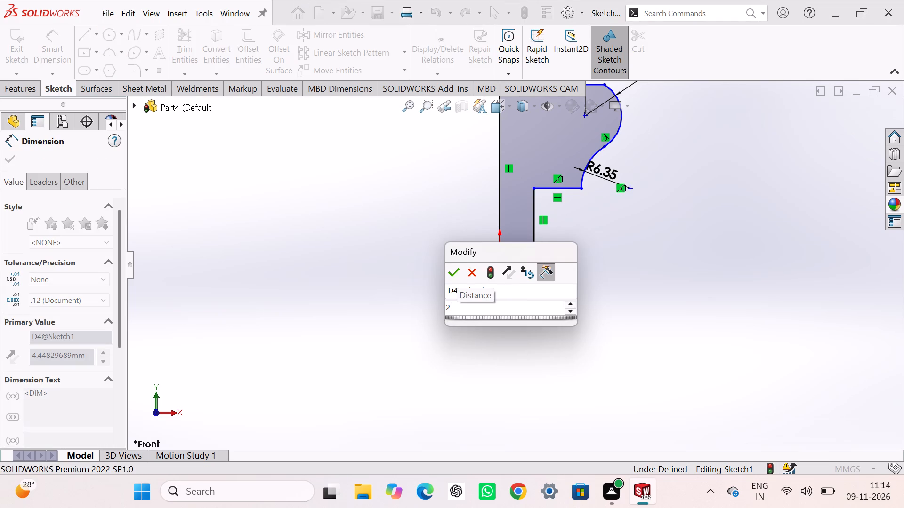
key("3")
key("8")
key("Return")
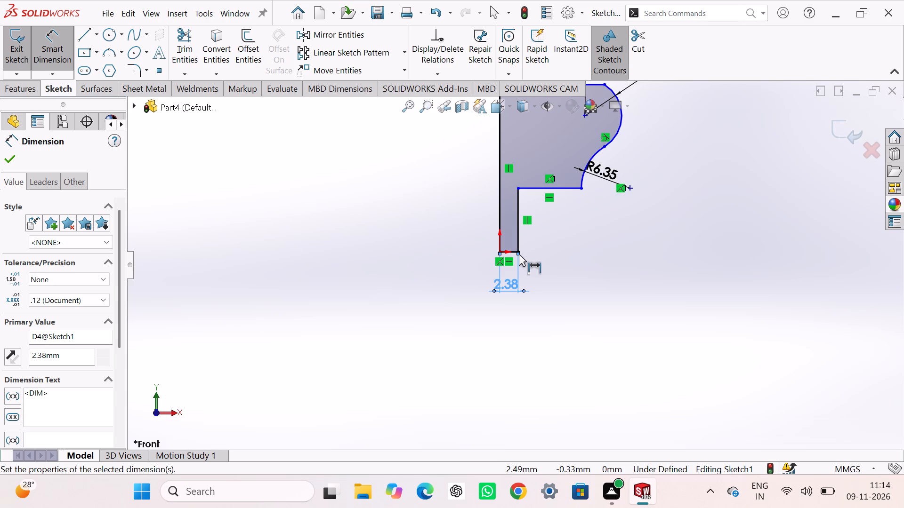
Dimension the small step's horizontal width, from the bottom edge's outer endpoint to the concave arc's lower endpoint, as 2.385 mm.
left_click(519, 252)
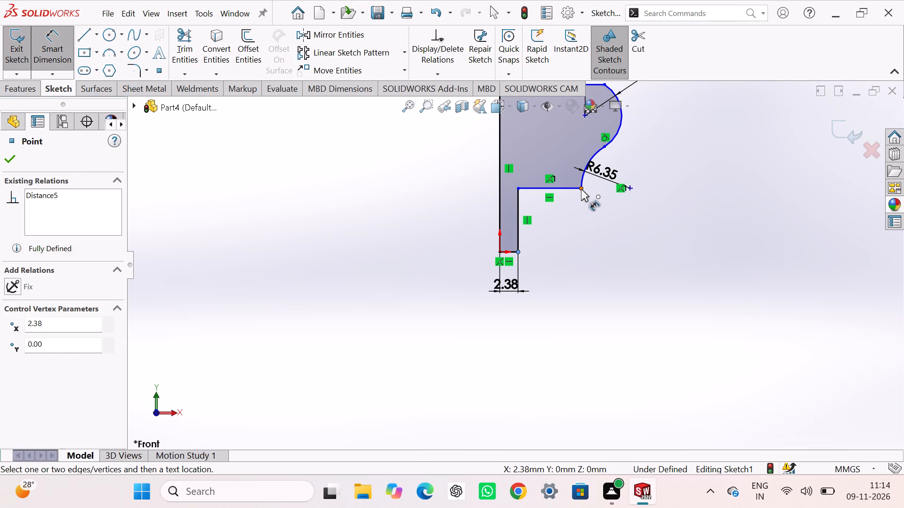
left_click(581, 189)
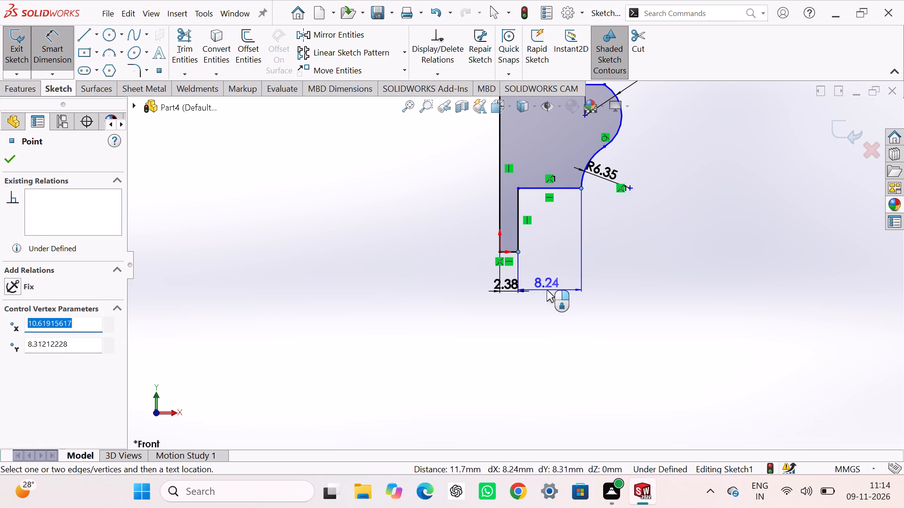
left_click(547, 290)
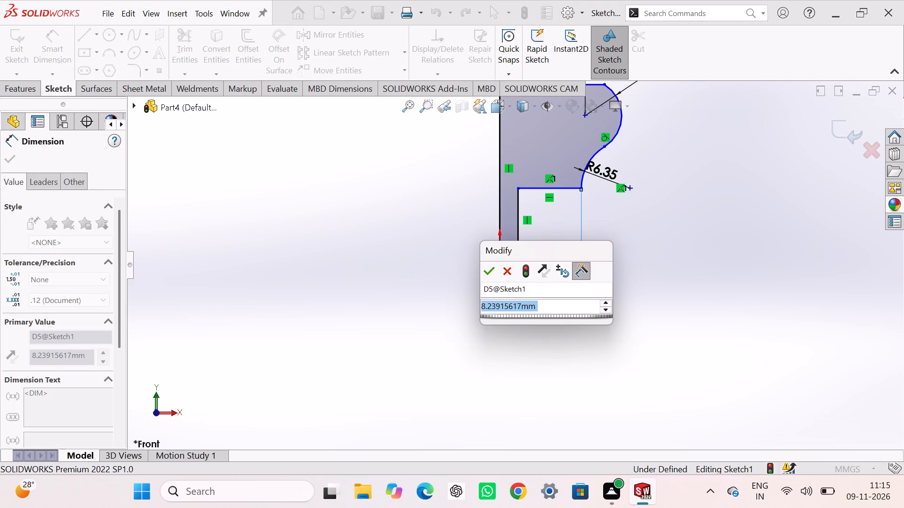
type("2.3")
type("85")
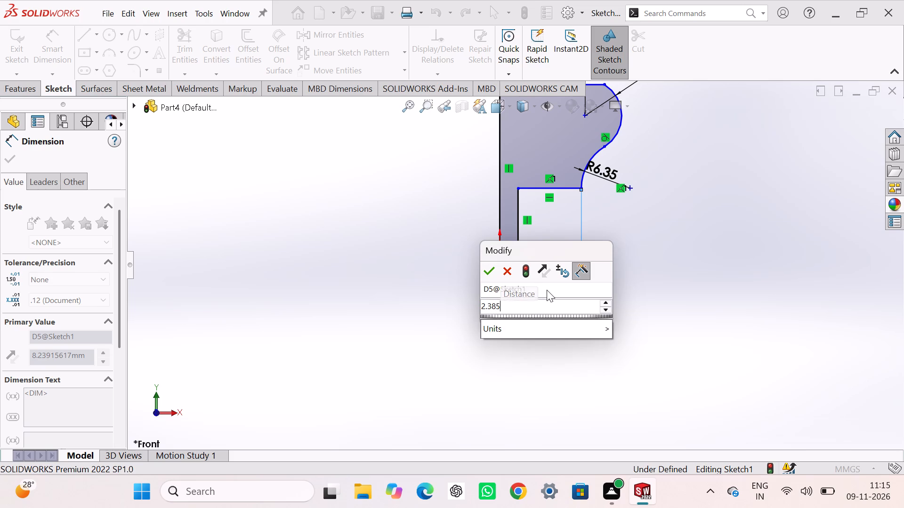
key("Return")
left_click(579, 254)
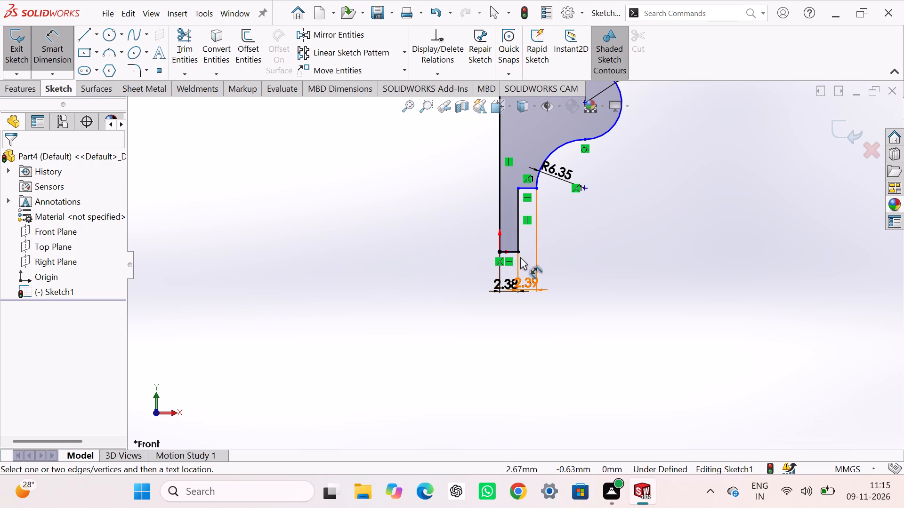
Dimension the profile's long vertical line as 22.22 mm and finish dimensioning.
scroll(520, 257, "up", 4)
scroll(523, 251, "down", 4)
scroll(523, 251, "up", 3)
scroll(504, 237, "down", 4)
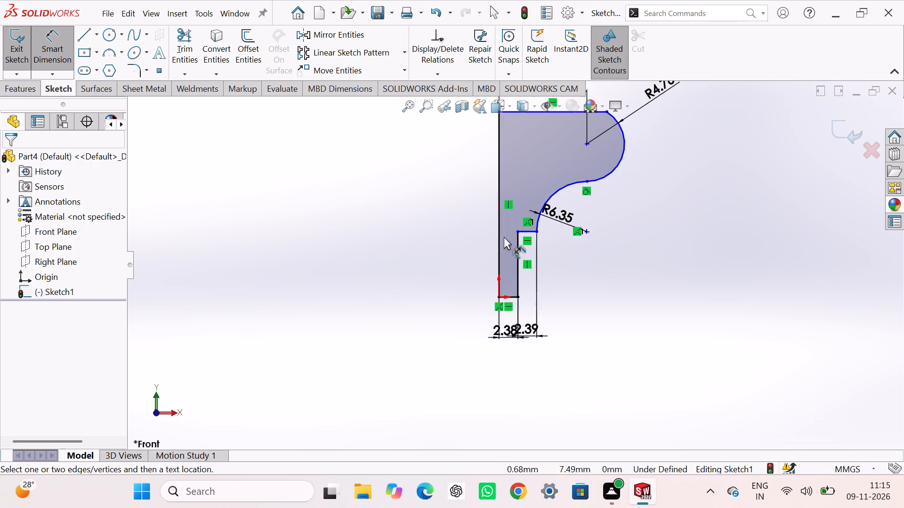
scroll(504, 237, "up", 3)
scroll(523, 163, "down", 2)
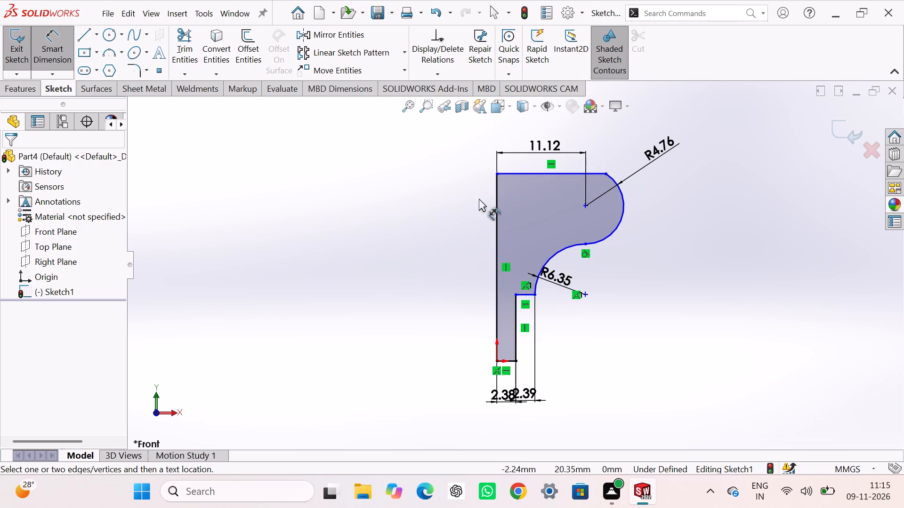
left_click(496, 199)
left_click(437, 249)
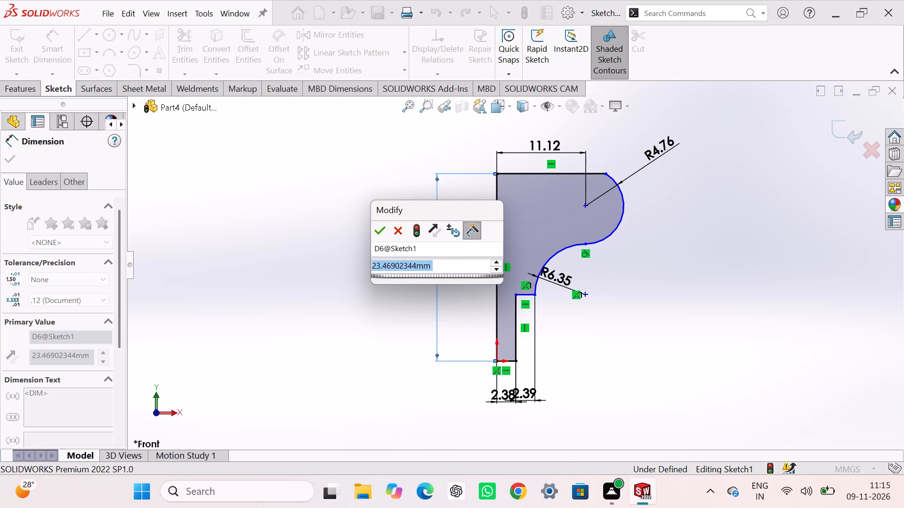
type("22")
type(".22")
key("Return")
left_click(318, 226)
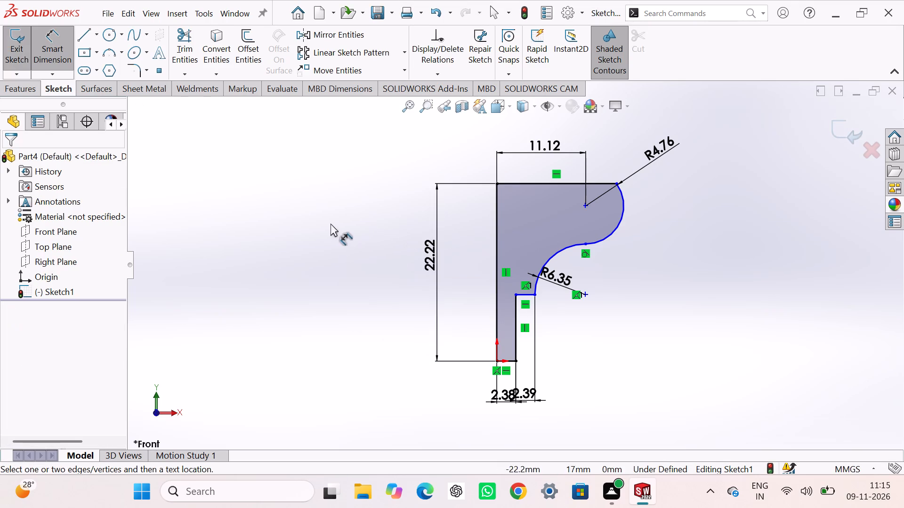
key("Escape")
key("Escape")
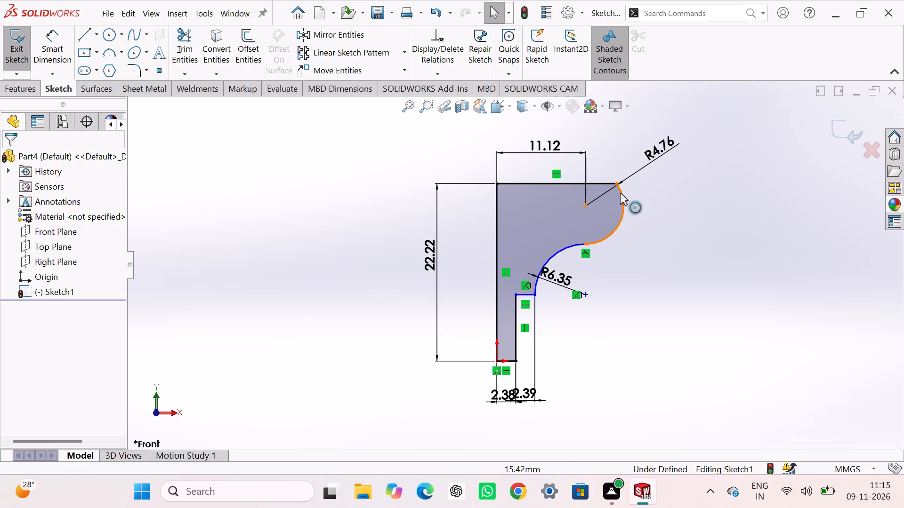
Add a Vertical relation between the upper bulging arc's two endpoints.
left_click(617, 185)
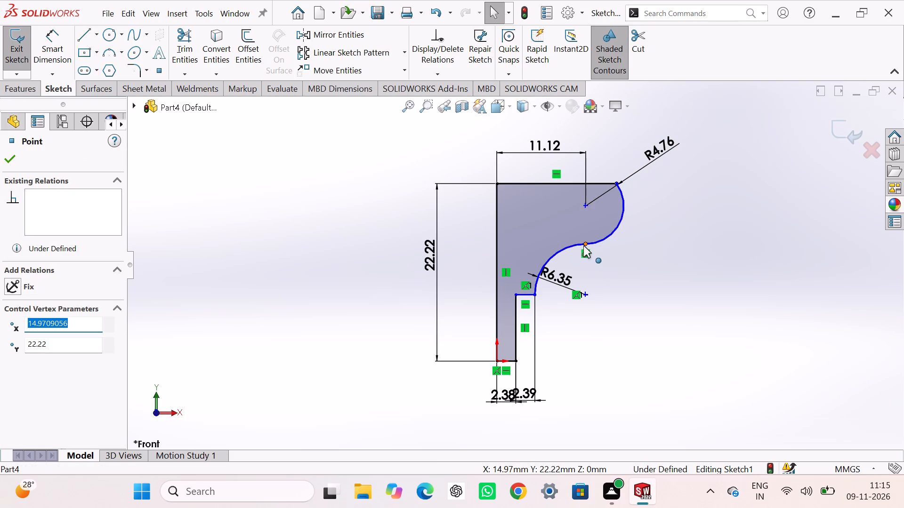
left_click(583, 245, "ctrl")
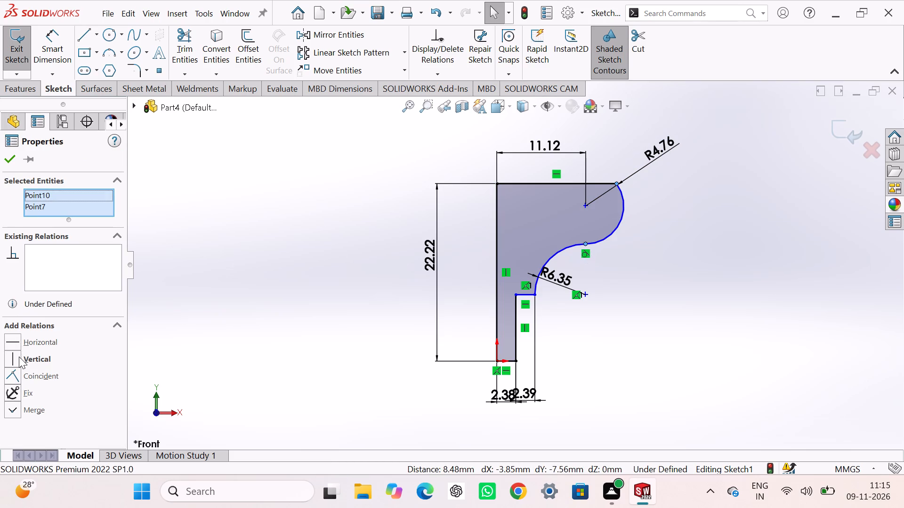
left_click(19, 355)
left_click(199, 285)
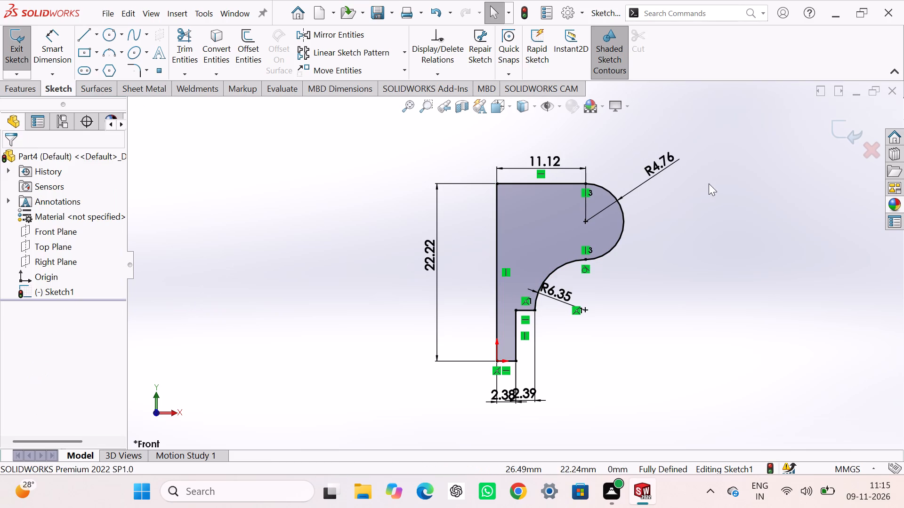
Close the sketch and revolve the profile 360 degrees about its long vertical line.
left_click(835, 127)
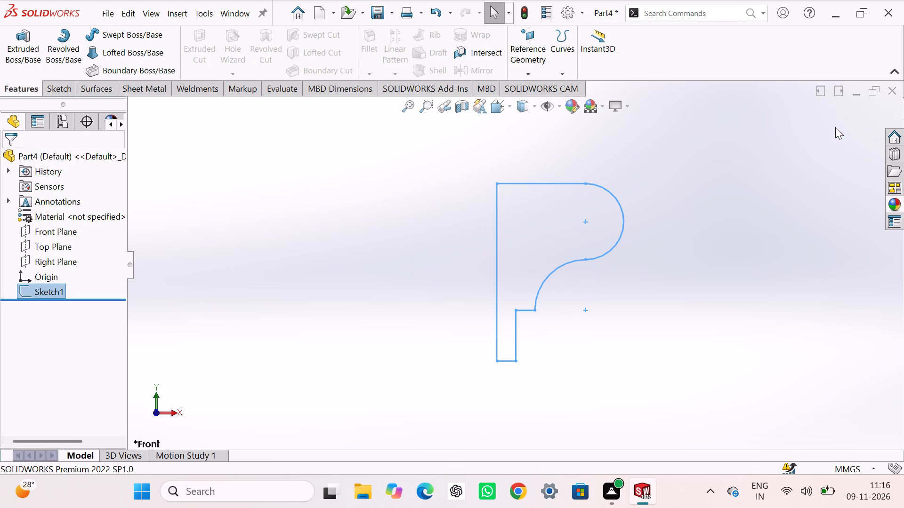
left_click(61, 38)
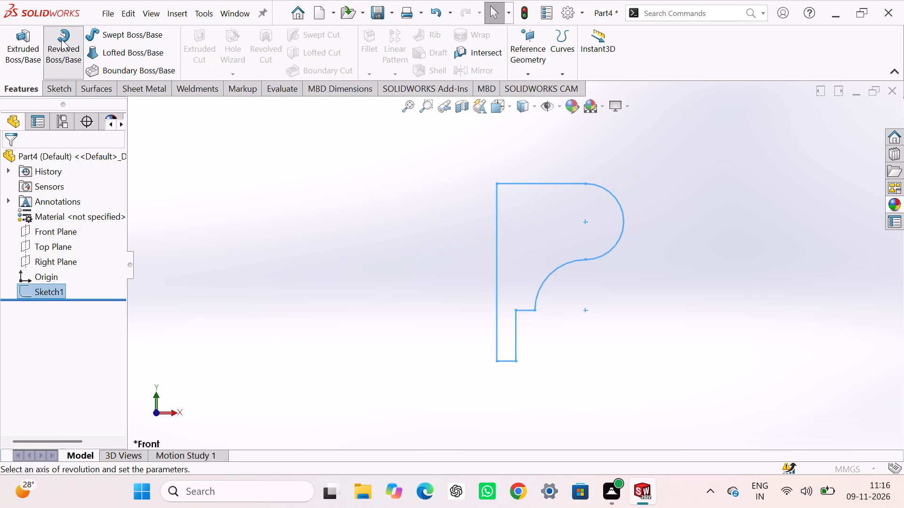
left_click(418, 219)
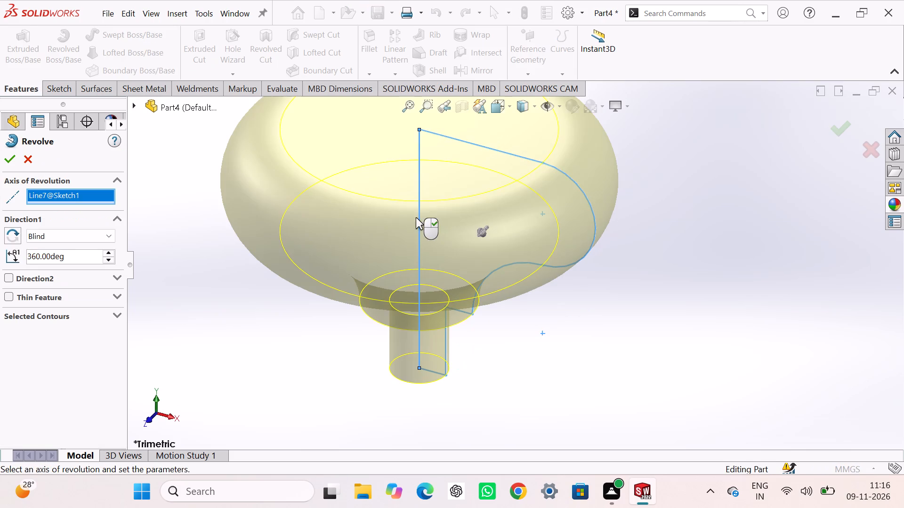
left_click(8, 160)
Apply a bright red colour appearance to the whole revolved knob part.
scroll(392, 303, "up", 4)
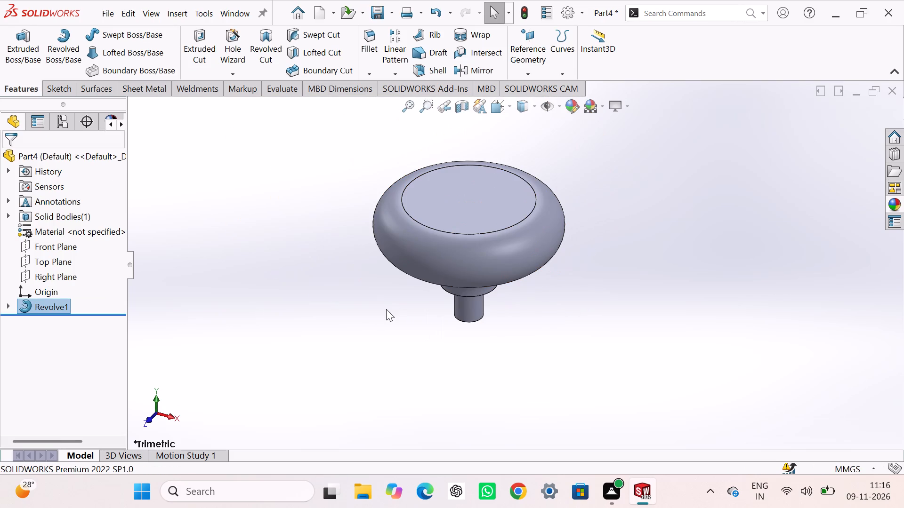
key("ctrl+1")
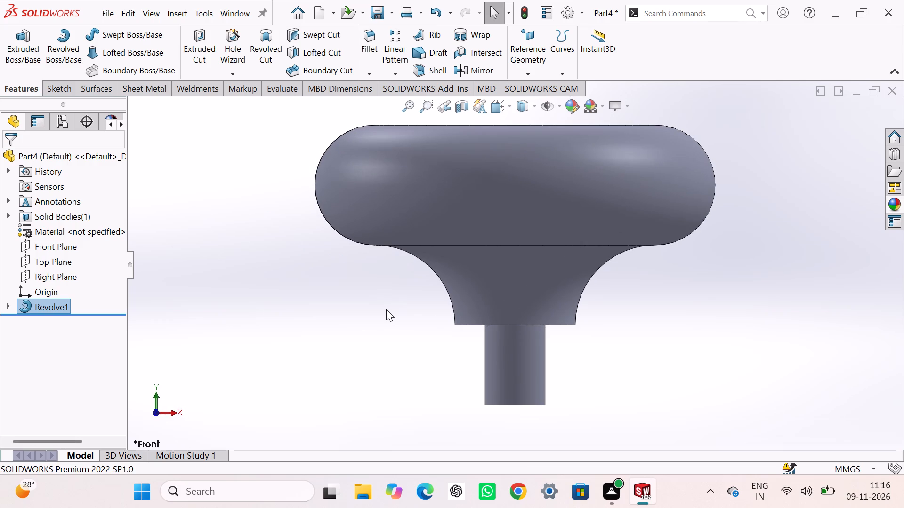
key("ctrl+7")
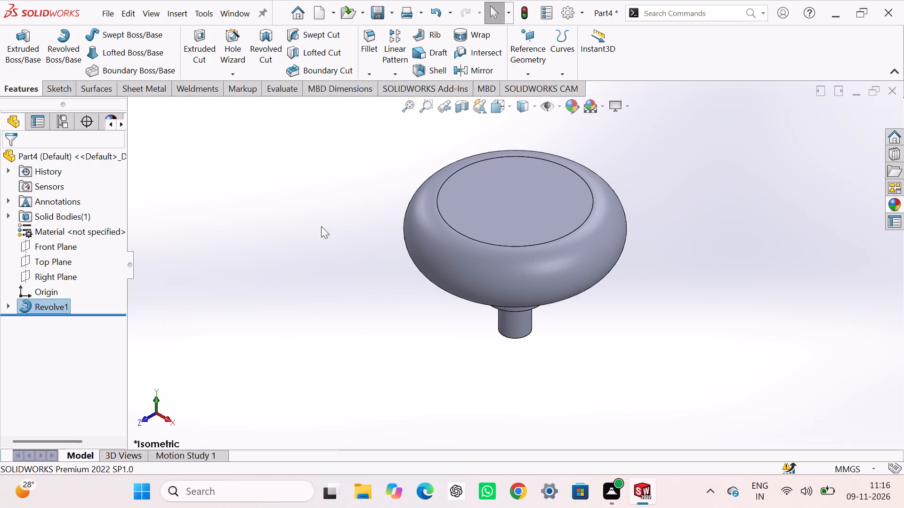
left_click(321, 226)
left_click(572, 108)
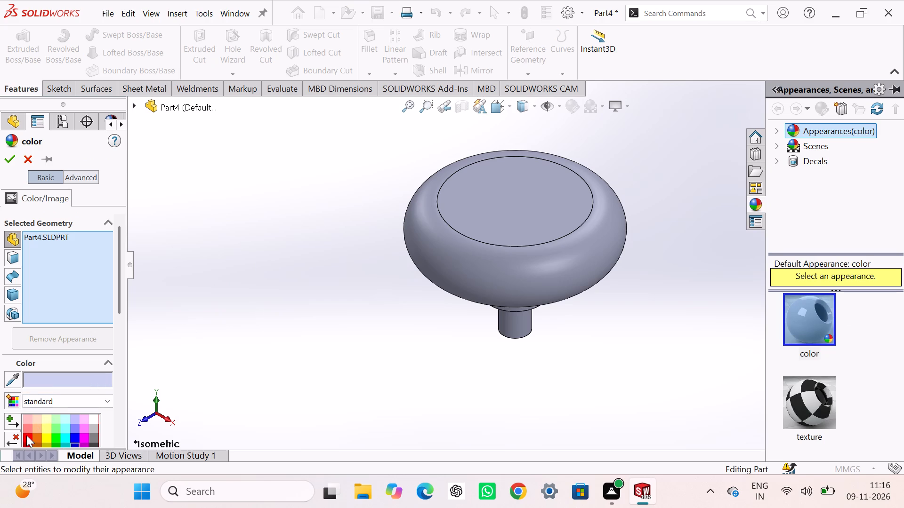
left_click(28, 433)
scroll(28, 427, "down", 2)
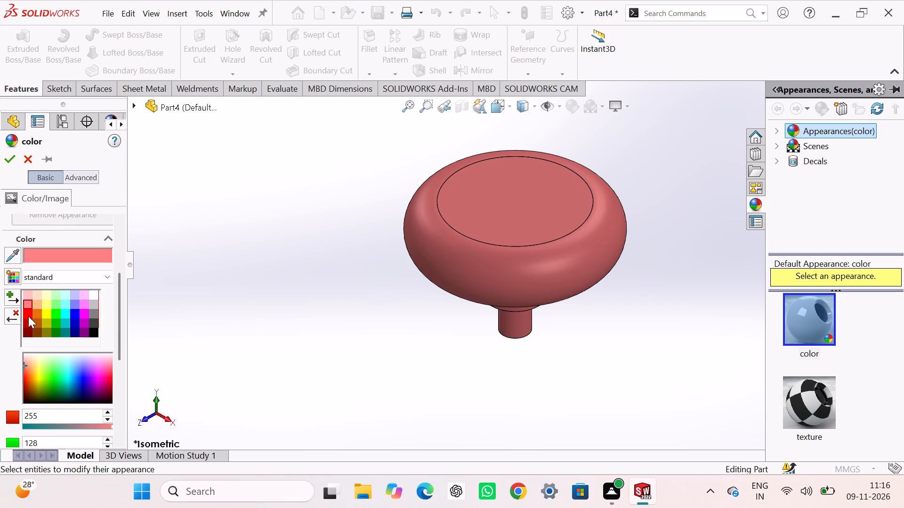
left_click(26, 316)
left_click(7, 161)
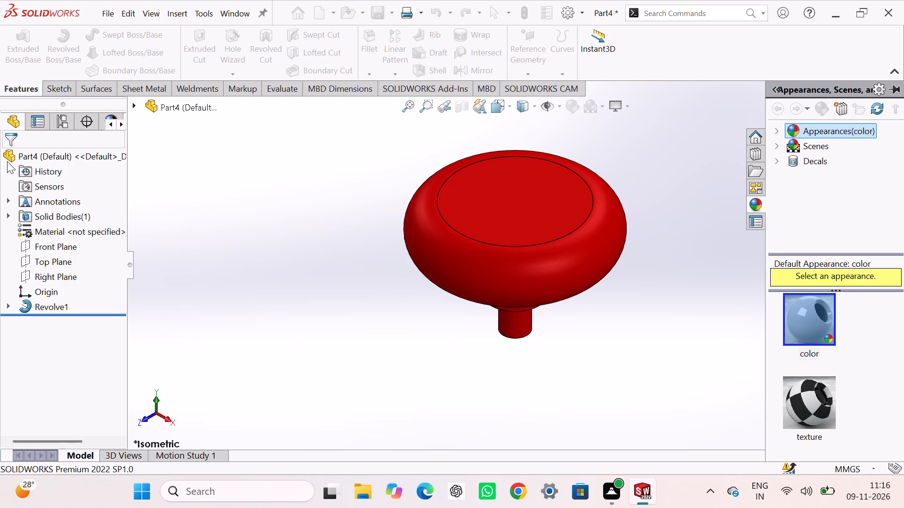
left_click(250, 209)
Save the red knob as Part4 in the same folder as the earlier parts.
key("ctrl+s")
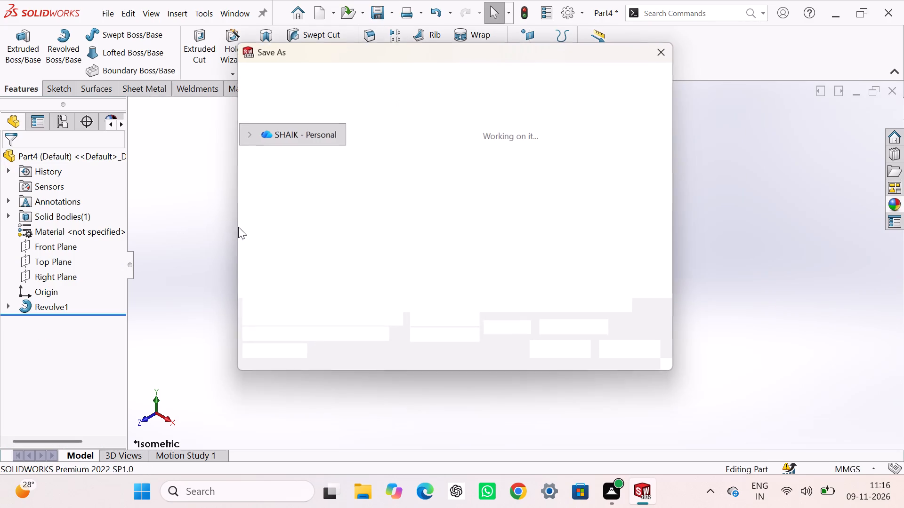
left_click(549, 347)
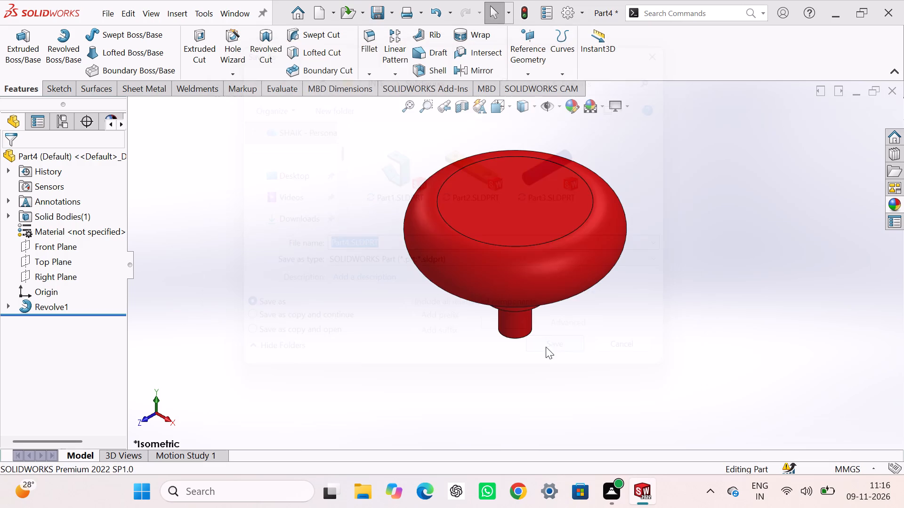
left_click(815, 263)
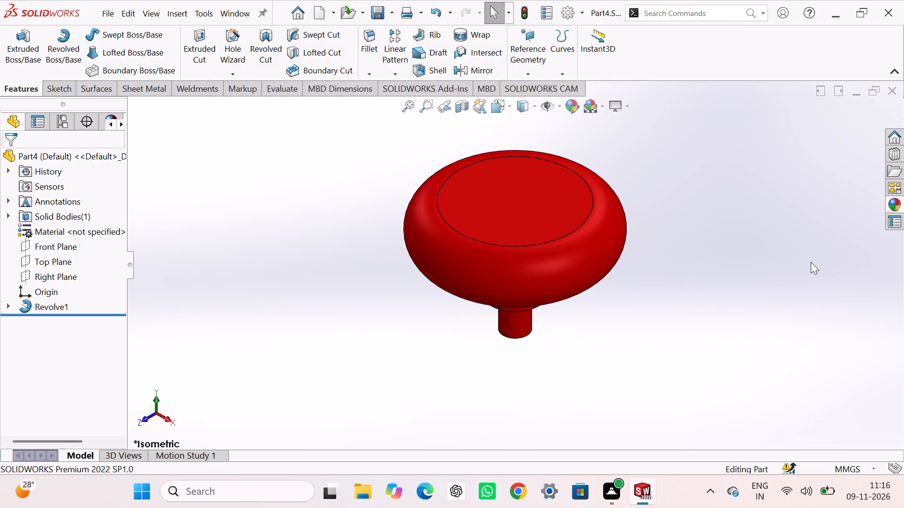
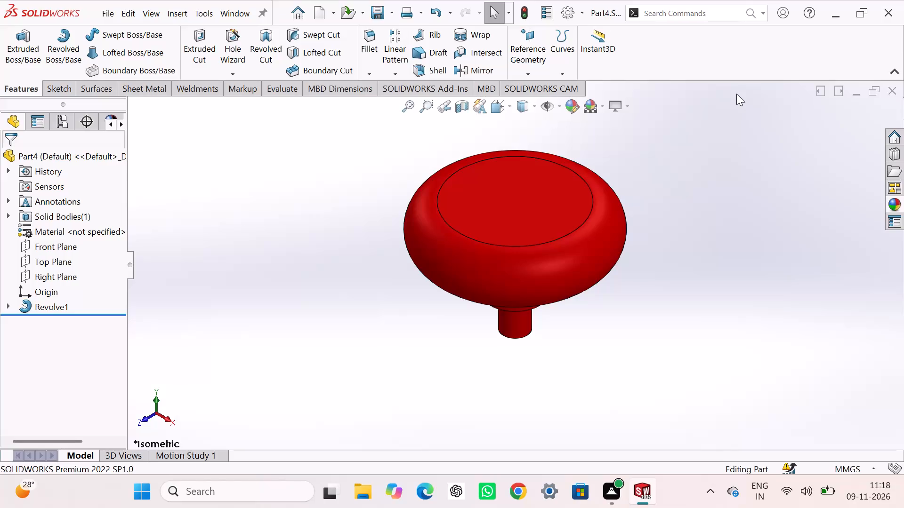
Create a new part document and start a sketch on the Front Plane.
key("ctrl+n")
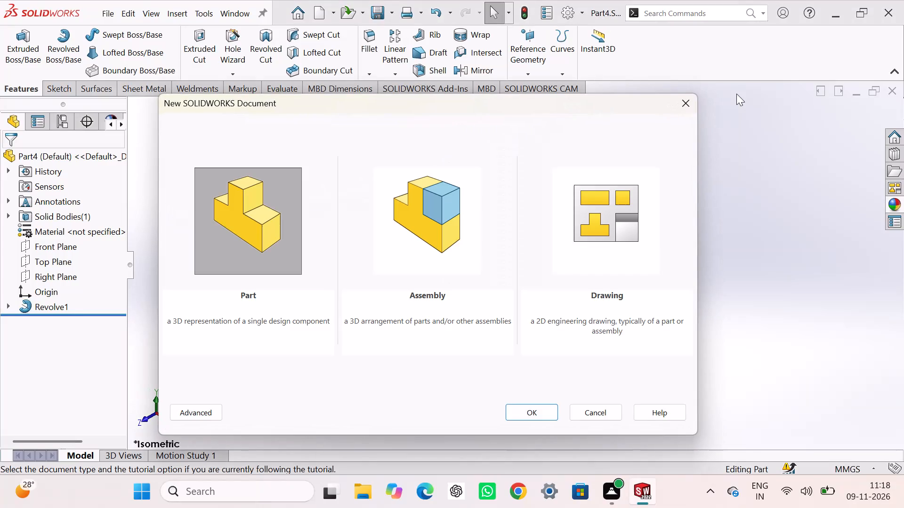
left_click(539, 416)
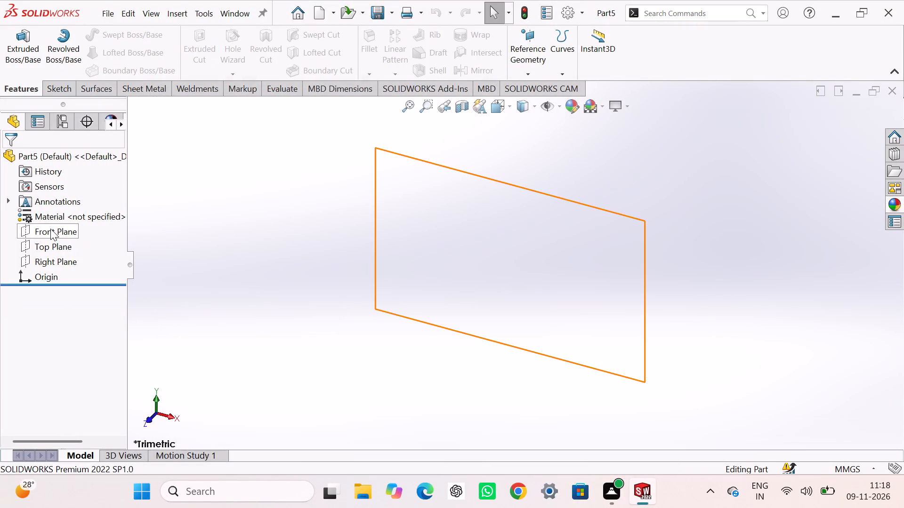
left_click(50, 229)
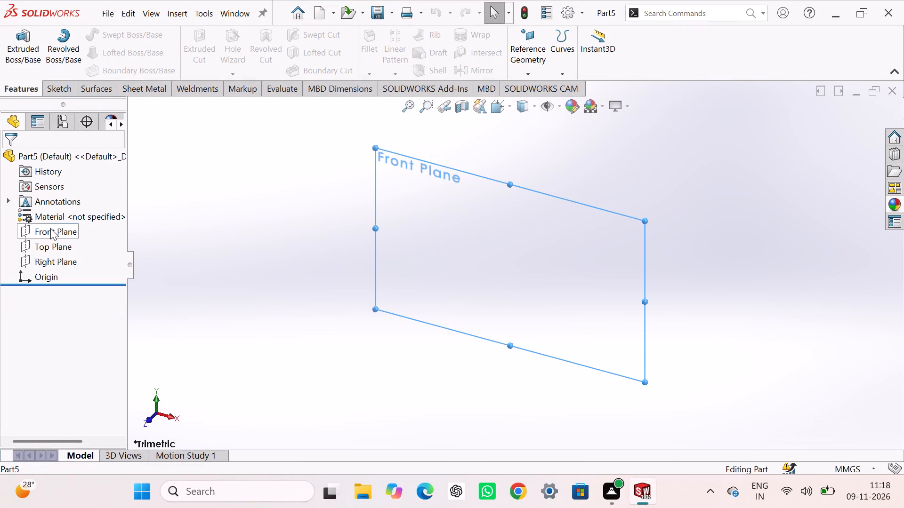
left_click(56, 213)
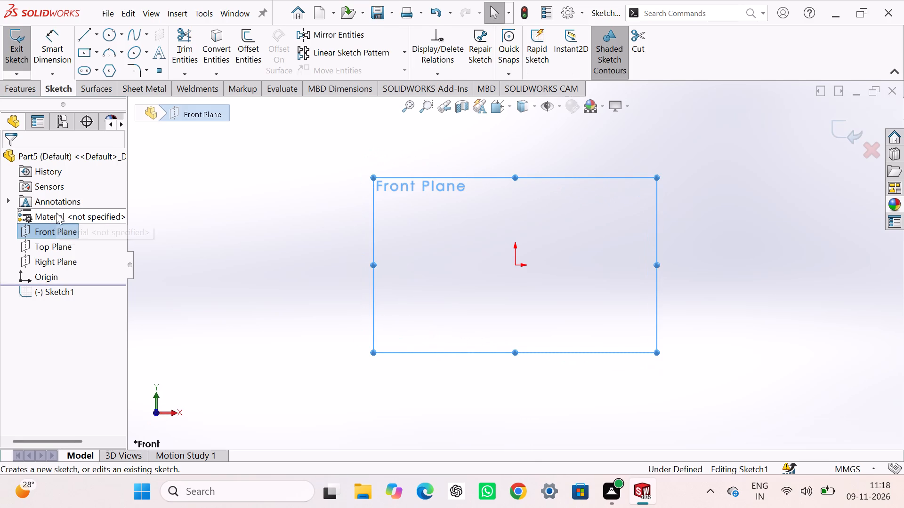
left_click(226, 188)
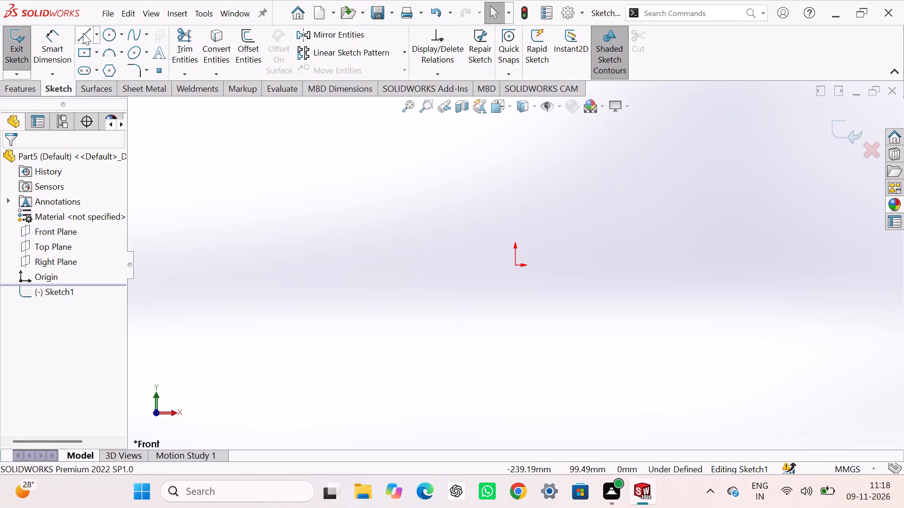
Sketch connected lines from the origin: about 27 mm horizontally, 34 mm vertically up, 28 mm inward at 45 degrees, and vertically up again.
left_click(83, 33)
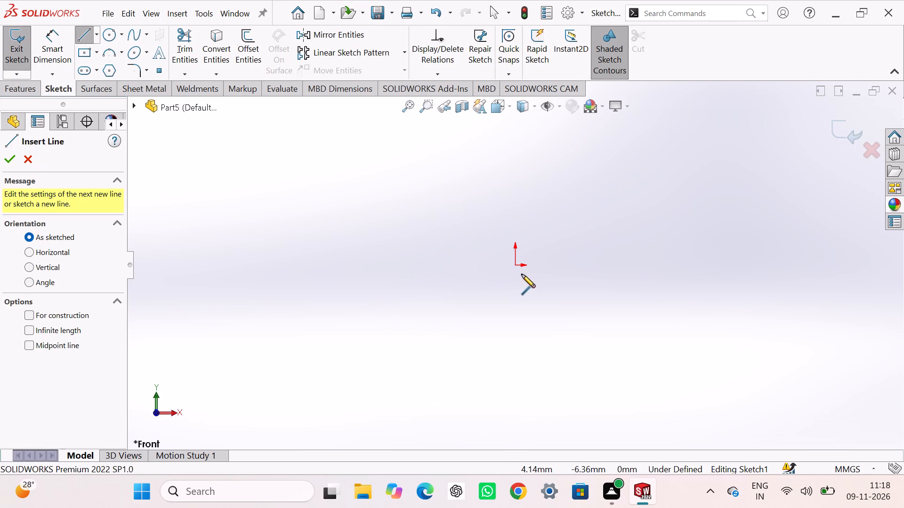
left_click(515, 264)
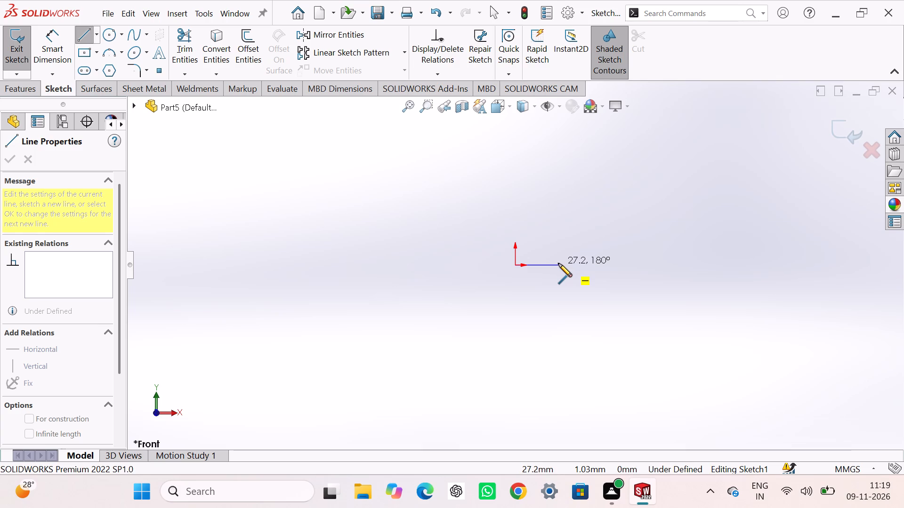
left_click(558, 263)
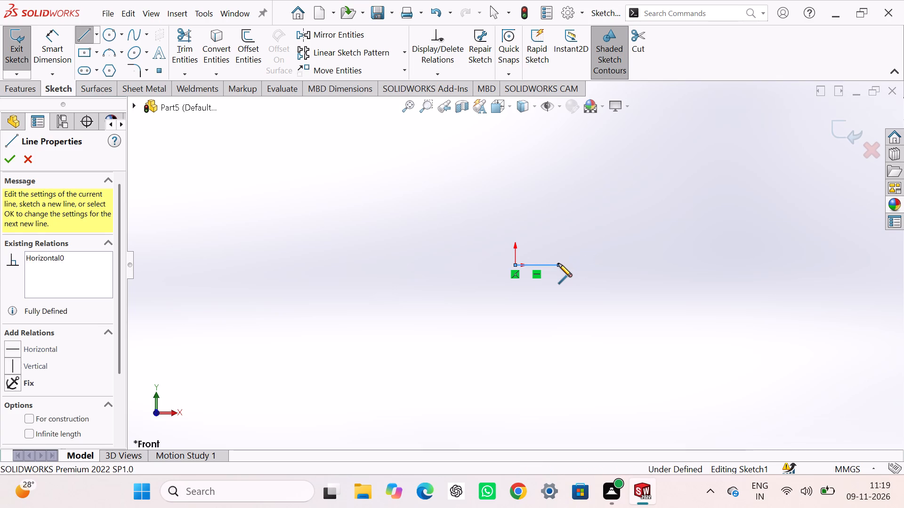
left_click(561, 211)
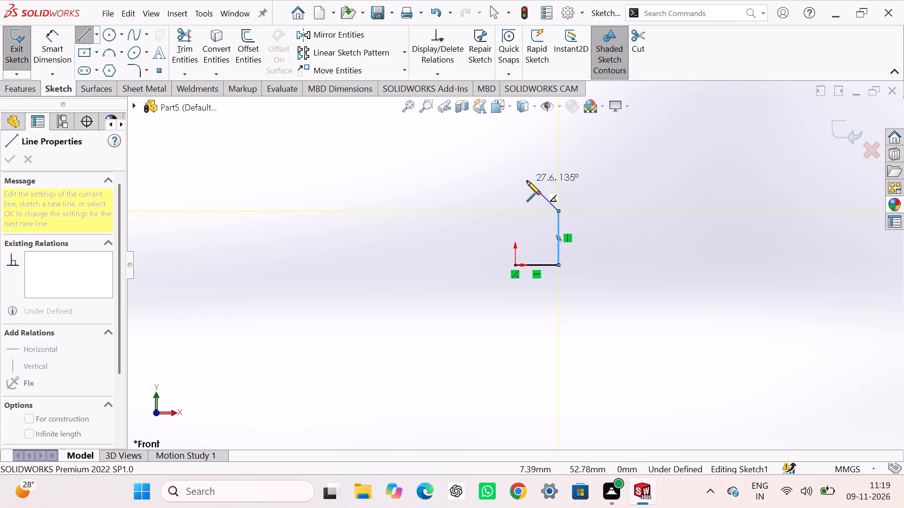
left_click(527, 181)
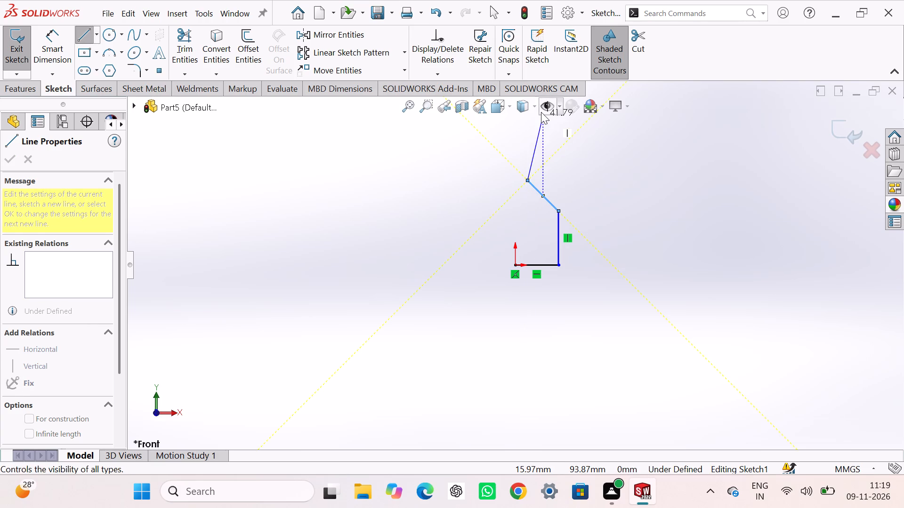
left_click(526, 126)
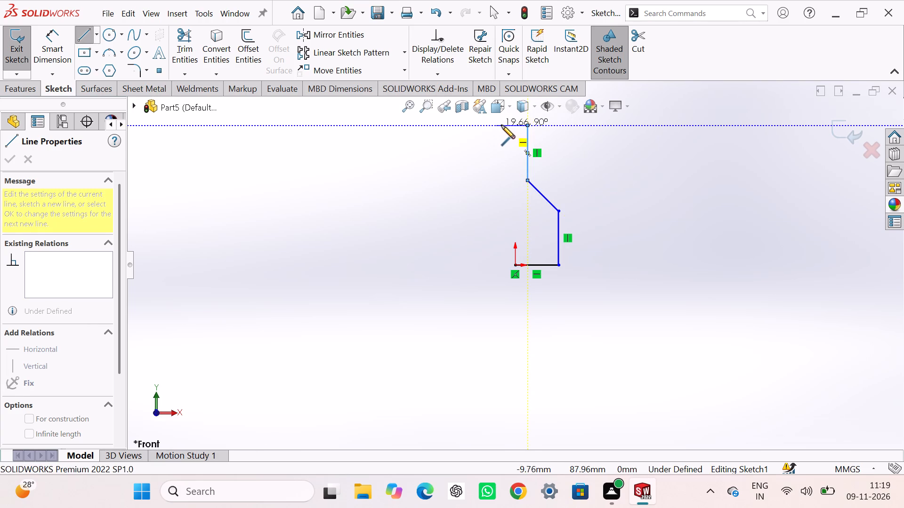
left_click(513, 127)
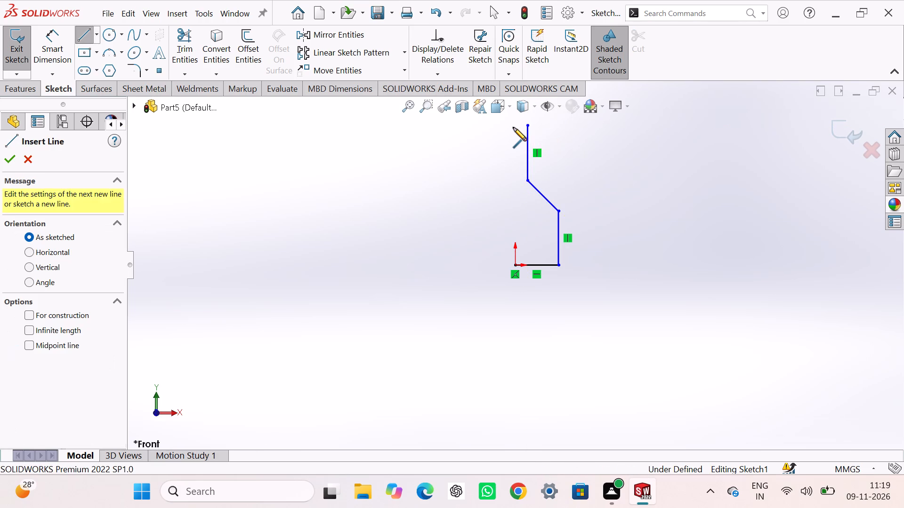
Close the profile with a vertical line about 88 mm long ending at the origin and a horizontal top line about 8 mm long.
left_click(514, 124)
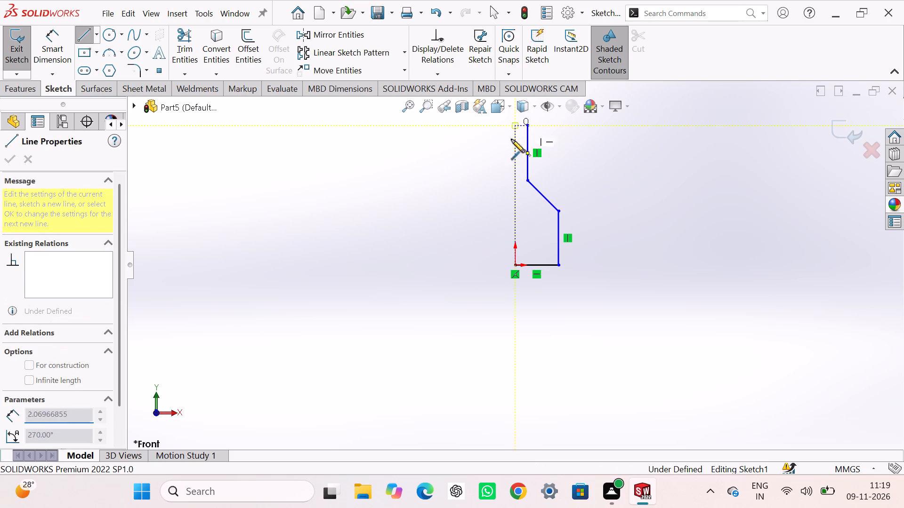
left_click(516, 264)
right_click(366, 219)
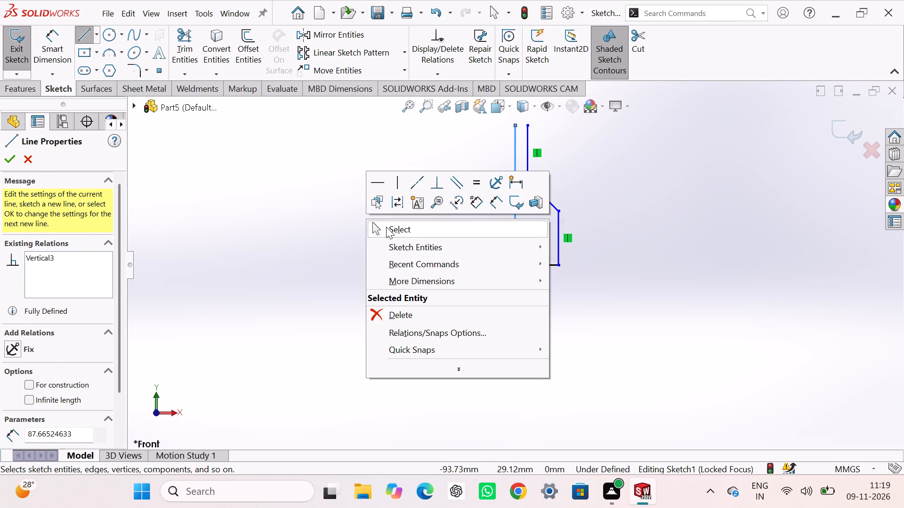
left_click(386, 227)
right_click_drag(404, 187, 431, 160)
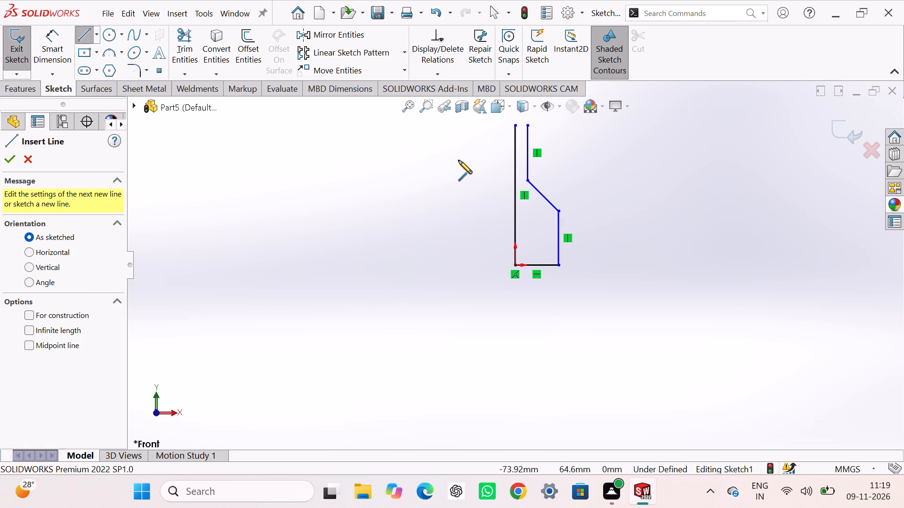
scroll(507, 159, "up", 3)
scroll(510, 155, "down", 2)
scroll(521, 229, "down", 7)
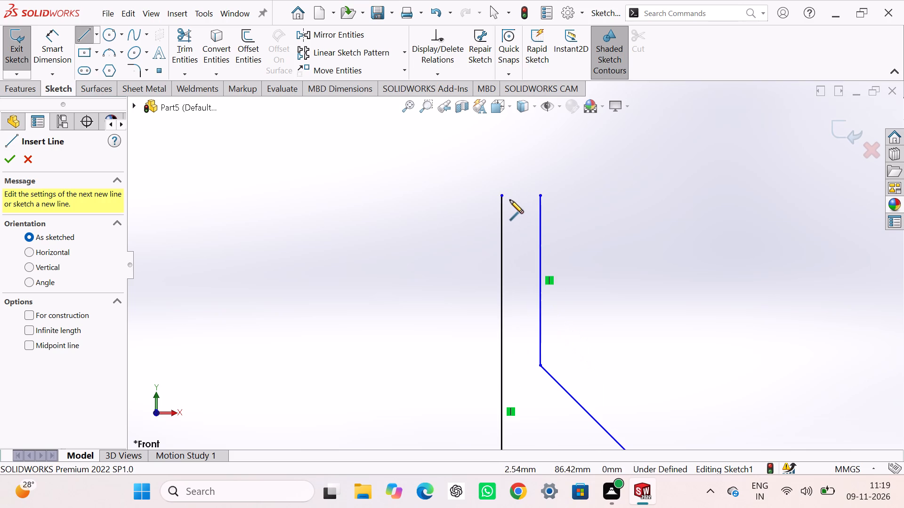
left_click(503, 197)
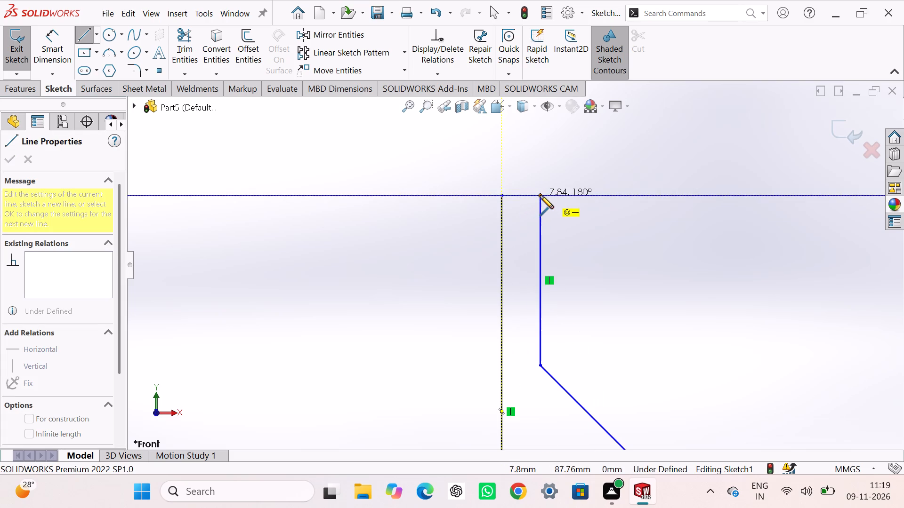
left_click(540, 195)
right_click(375, 191)
left_click(391, 202)
Dimension the profile's lower outer vertical edge to 14.06 mm.
scroll(346, 230, "up", 1)
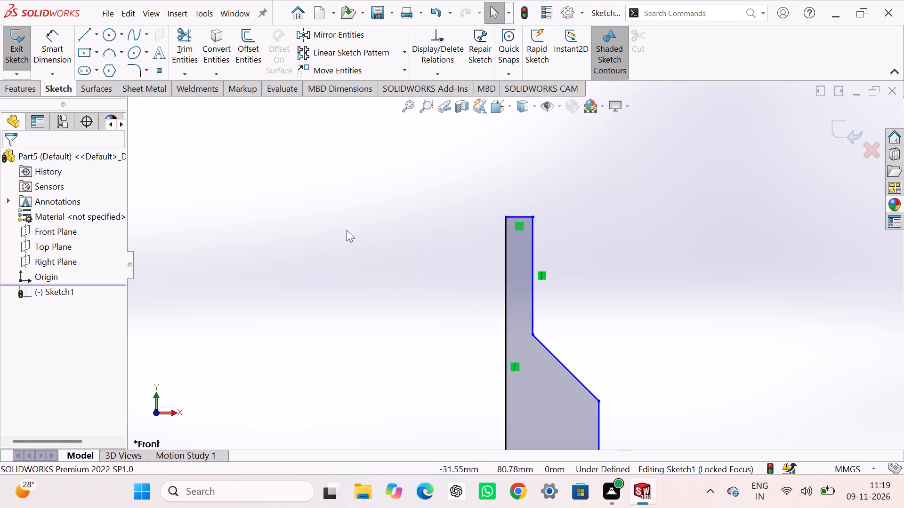
scroll(347, 230, "up", 4)
scroll(556, 355, "down", 2)
scroll(541, 343, "up", 3)
scroll(525, 341, "down", 2)
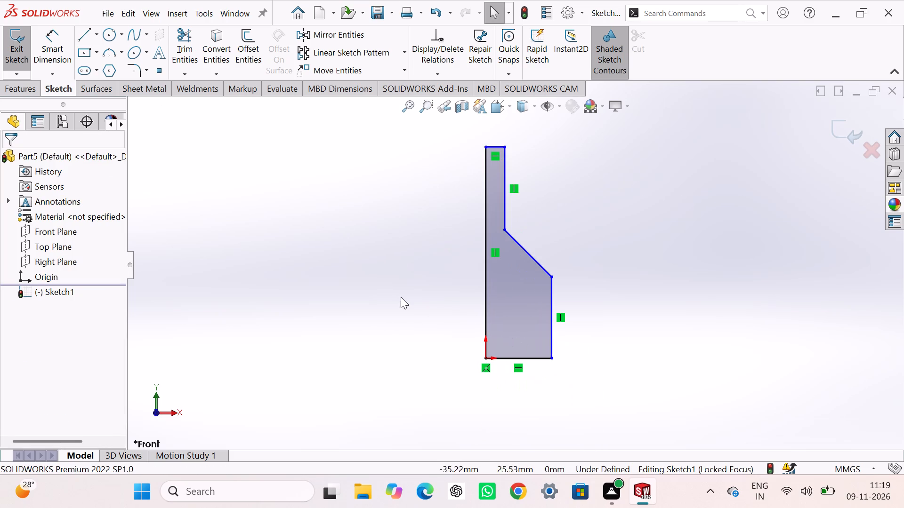
left_click(401, 297)
right_click_drag(398, 302, 399, 208)
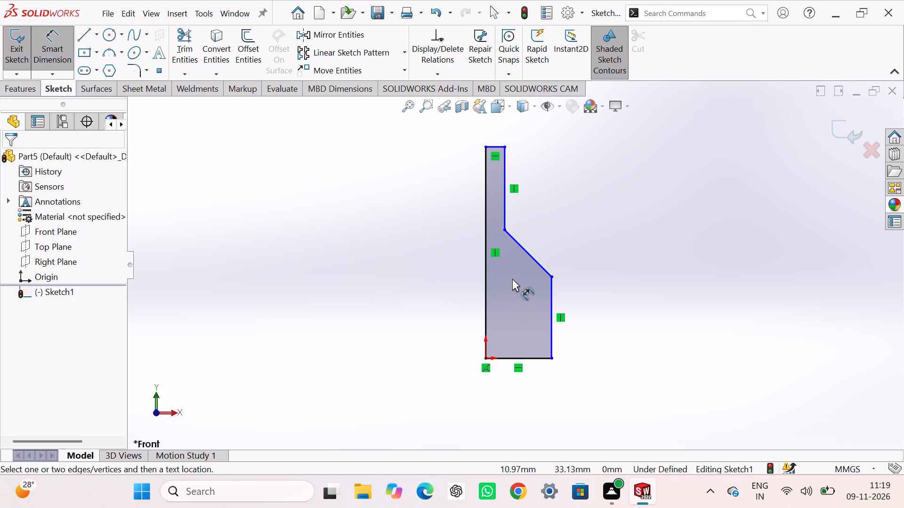
left_click(550, 335)
left_click(574, 328)
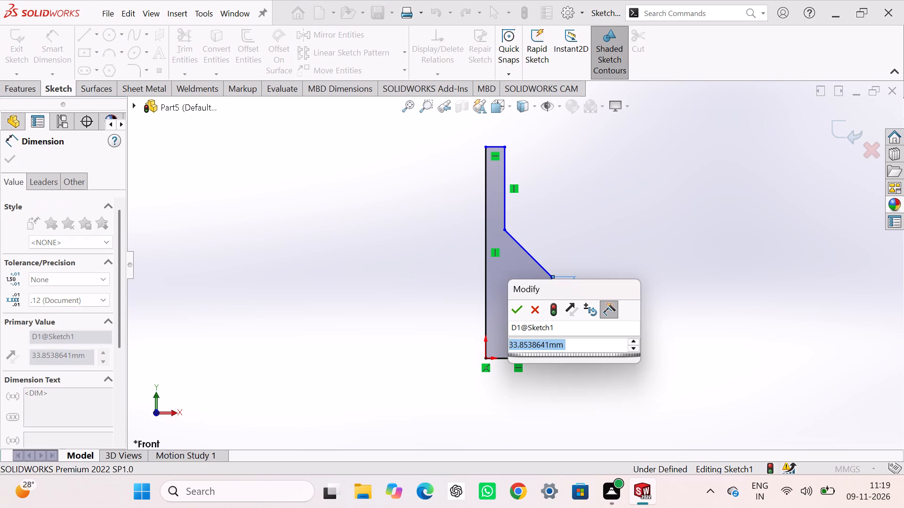
type("14.0")
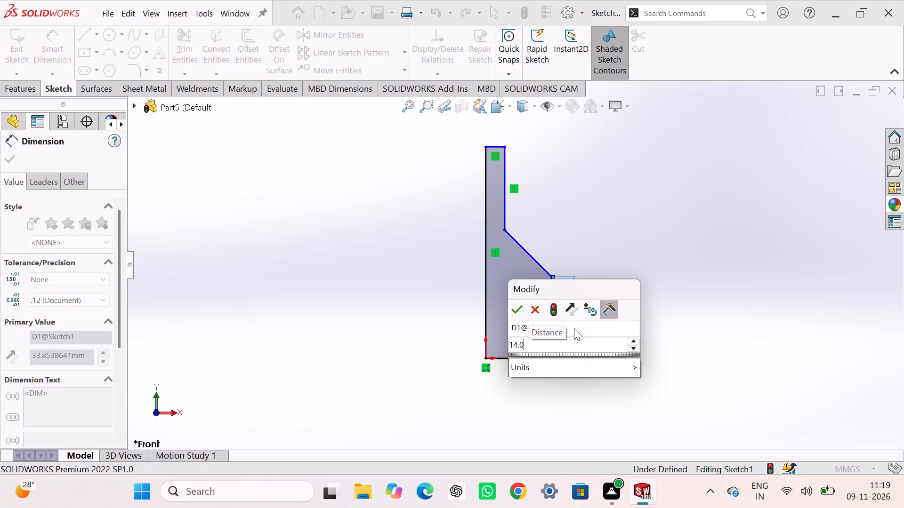
key("6")
key("Return")
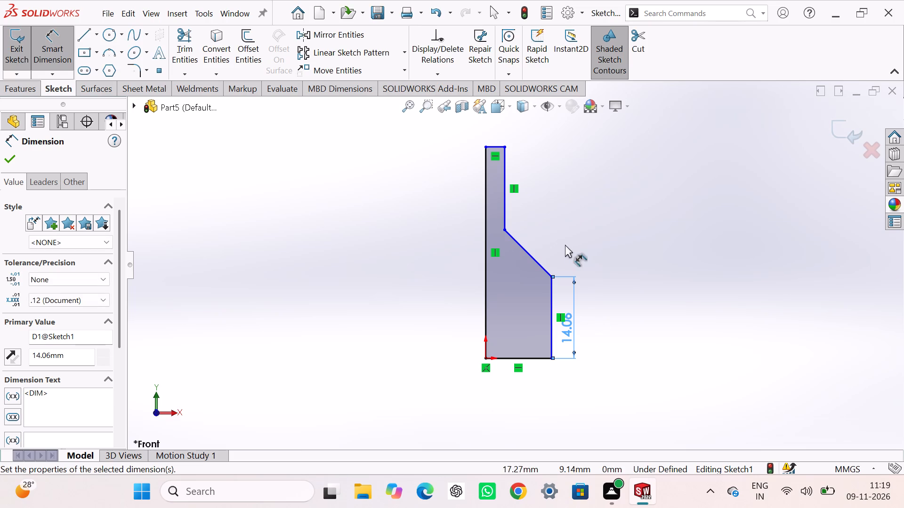
left_click(661, 253)
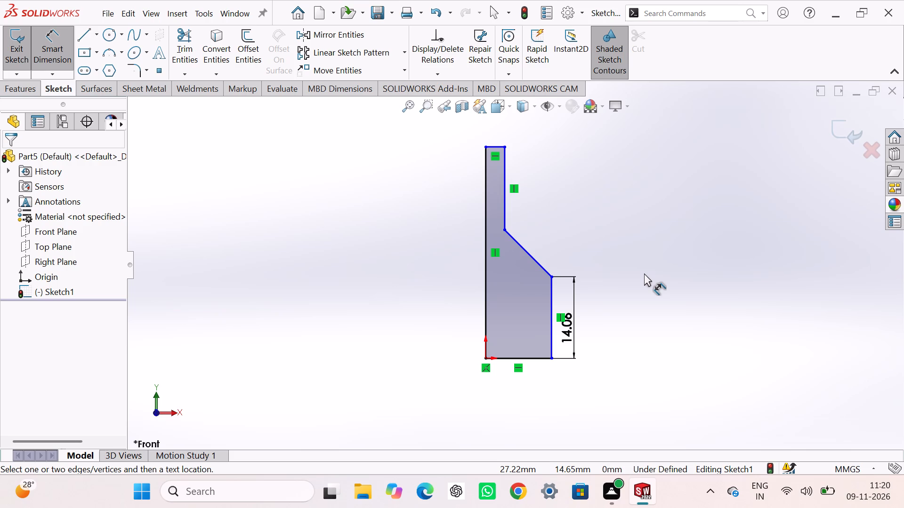
Dimension the profile's bottom horizontal line to 10.32 mm.
left_click(529, 359)
left_click(523, 394)
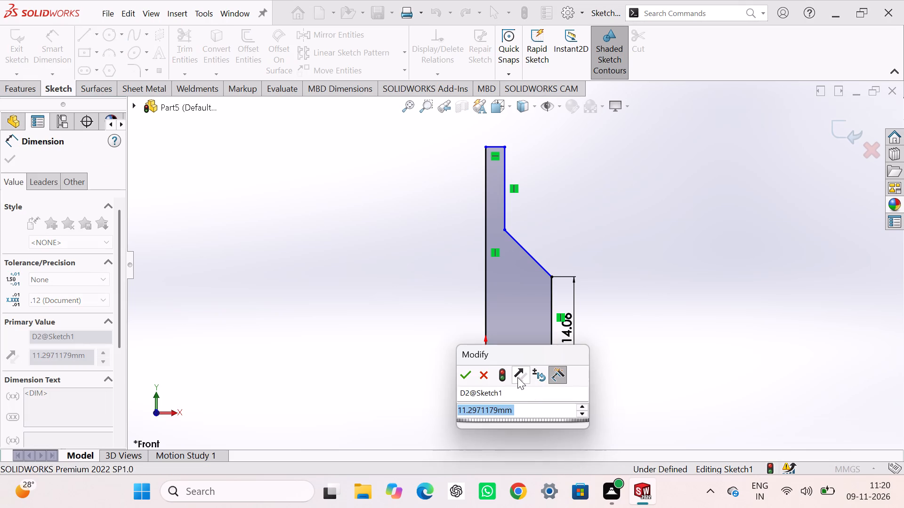
type("10.32")
key("Return")
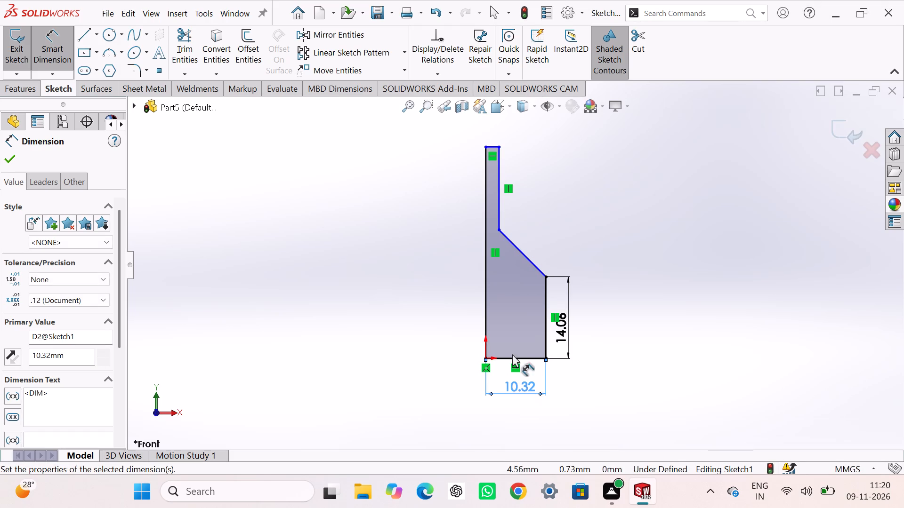
left_click(614, 286)
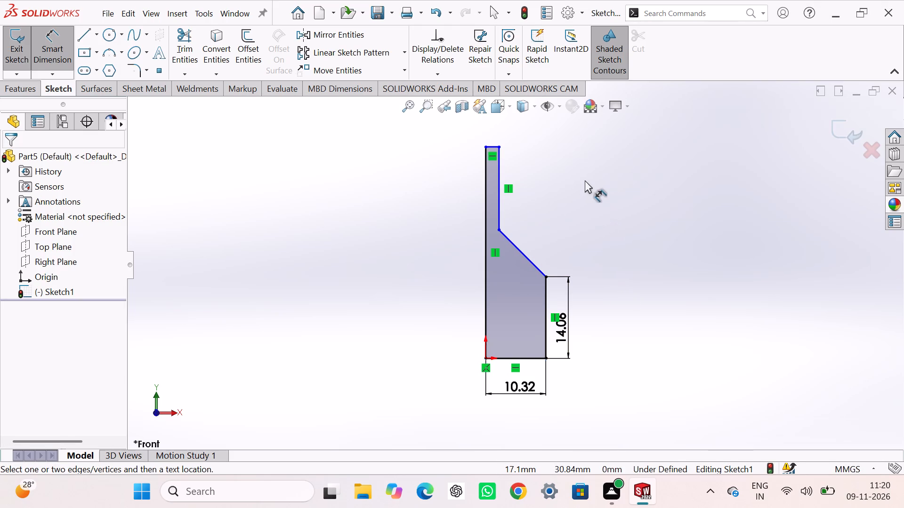
Dimension the long vertical line through the origin to 38.10 mm.
left_click(487, 261)
left_click(428, 268)
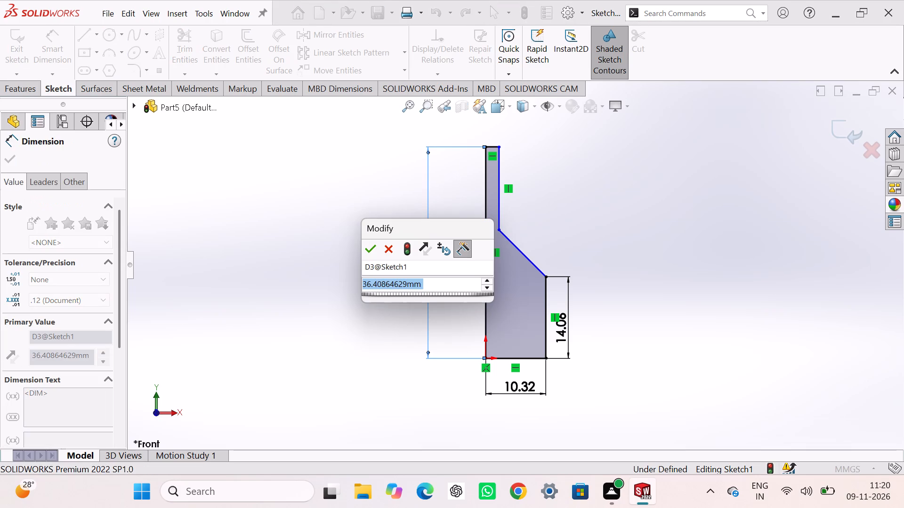
type("38.10")
key("Return")
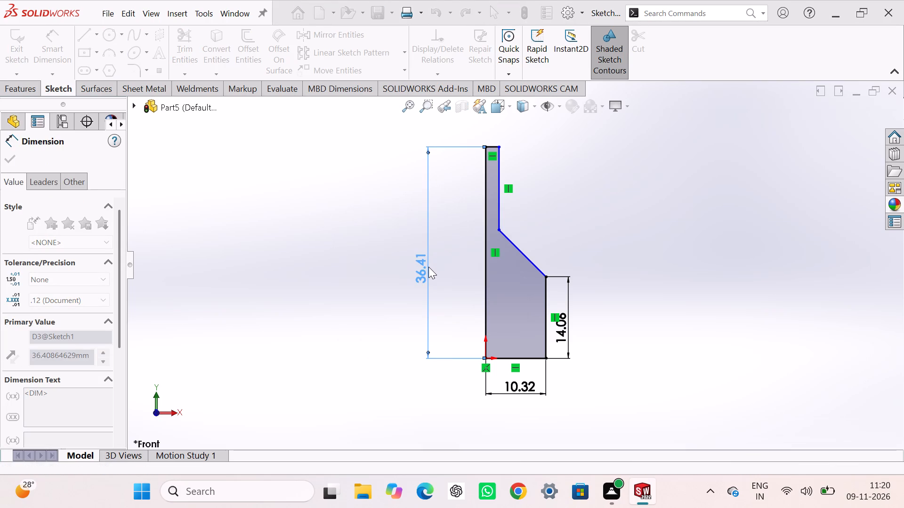
left_click(720, 184)
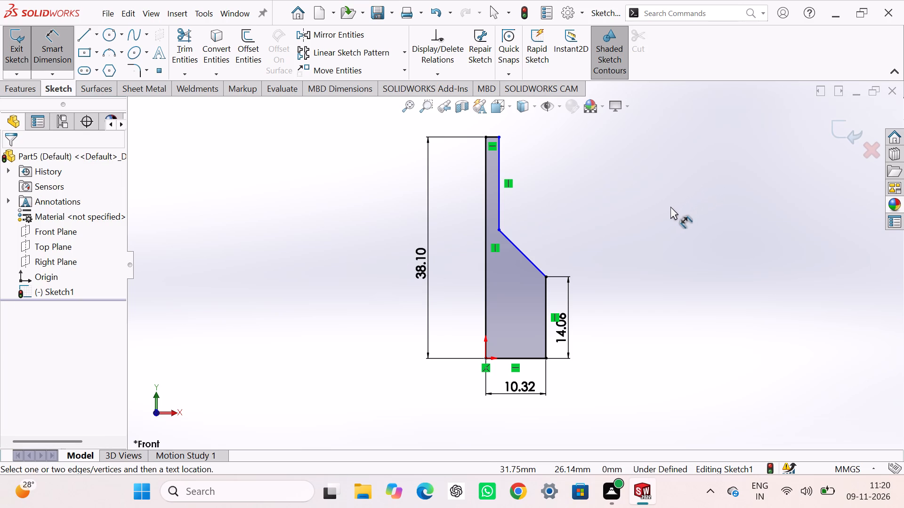
Dimension the profile's top horizontal line to 11.11 mm.
scroll(502, 177, "up", 1)
scroll(501, 152, "down", 4)
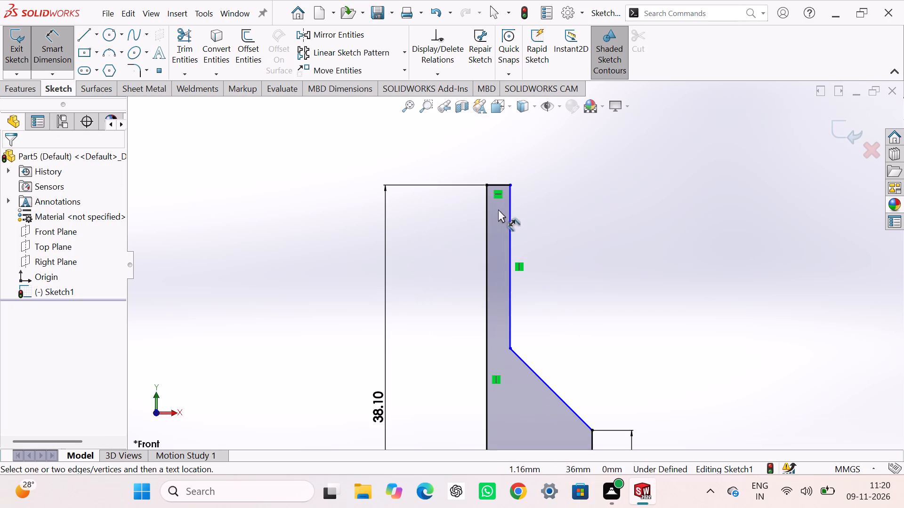
scroll(498, 209, "up", 3)
scroll(515, 254, "down", 5)
scroll(512, 244, "up", 4)
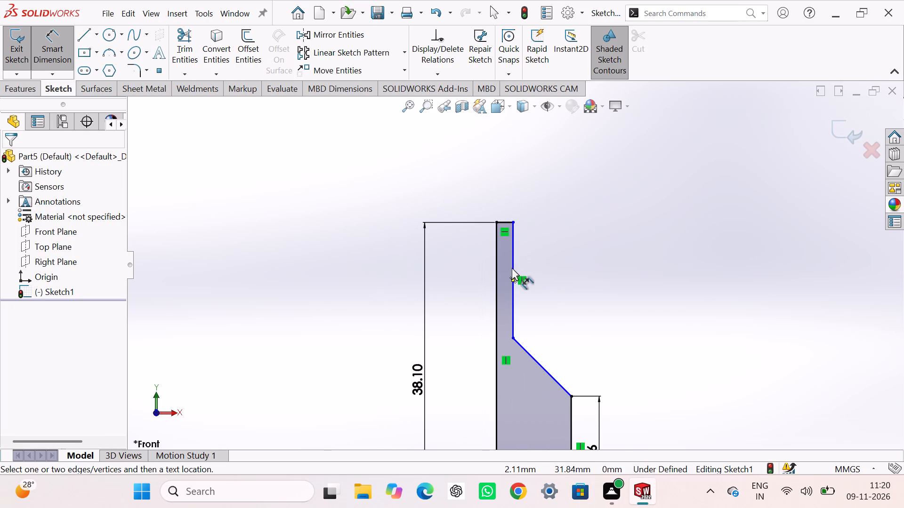
left_click(509, 220)
left_click(507, 194)
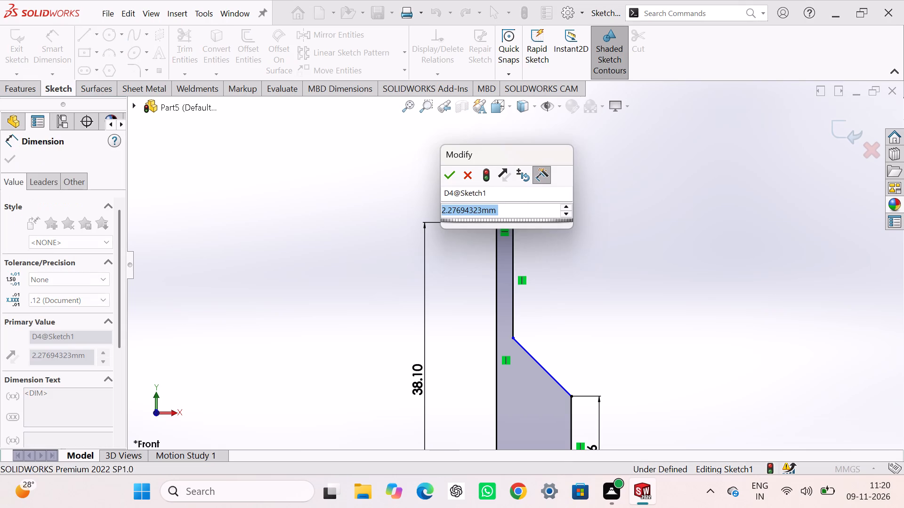
type("11")
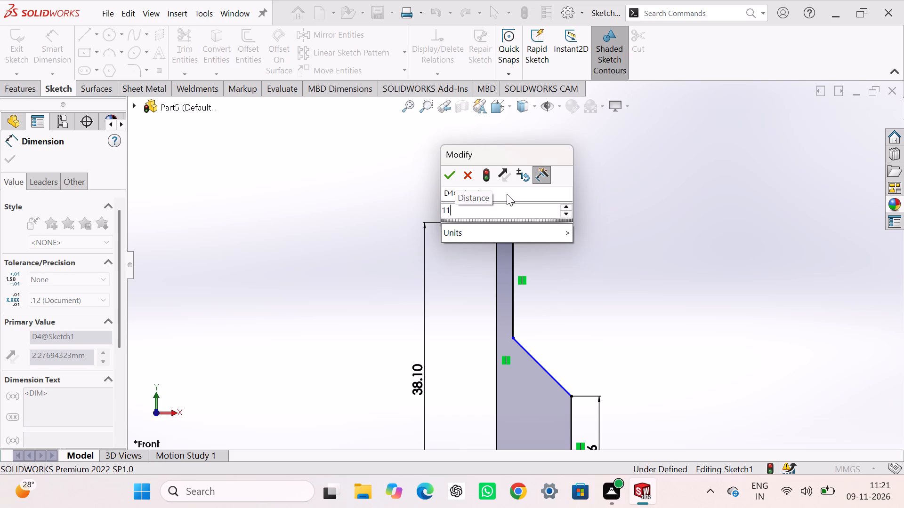
key("period")
type("11")
key("Return")
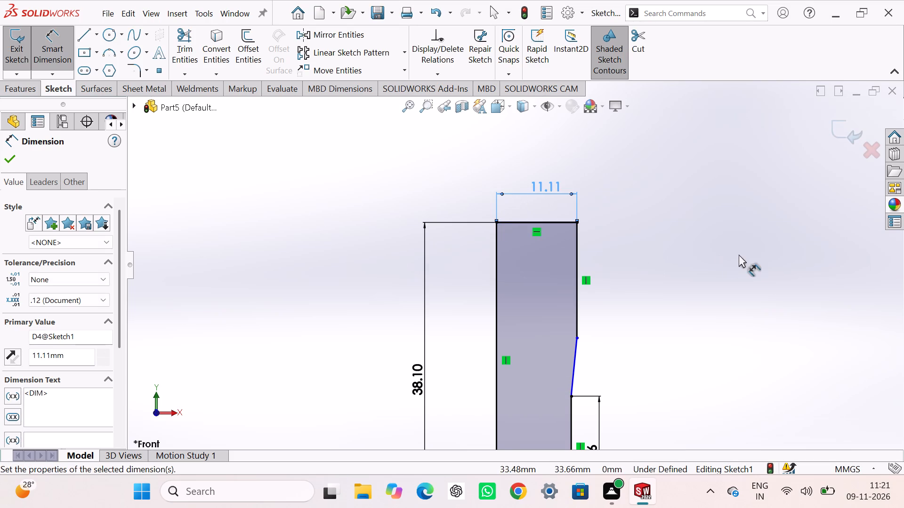
left_click(739, 254)
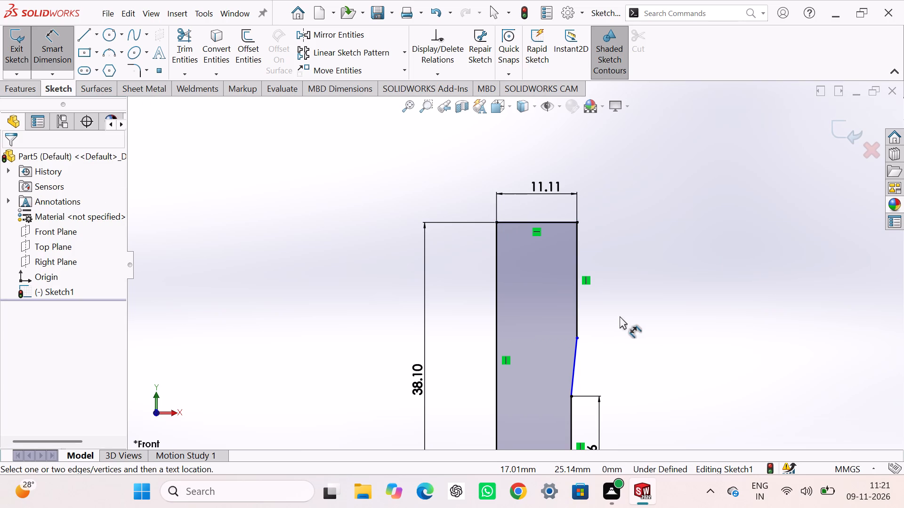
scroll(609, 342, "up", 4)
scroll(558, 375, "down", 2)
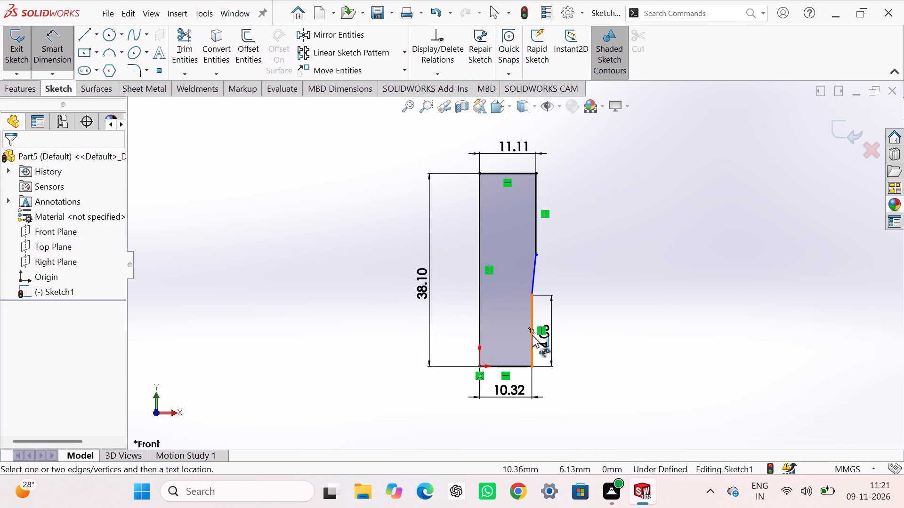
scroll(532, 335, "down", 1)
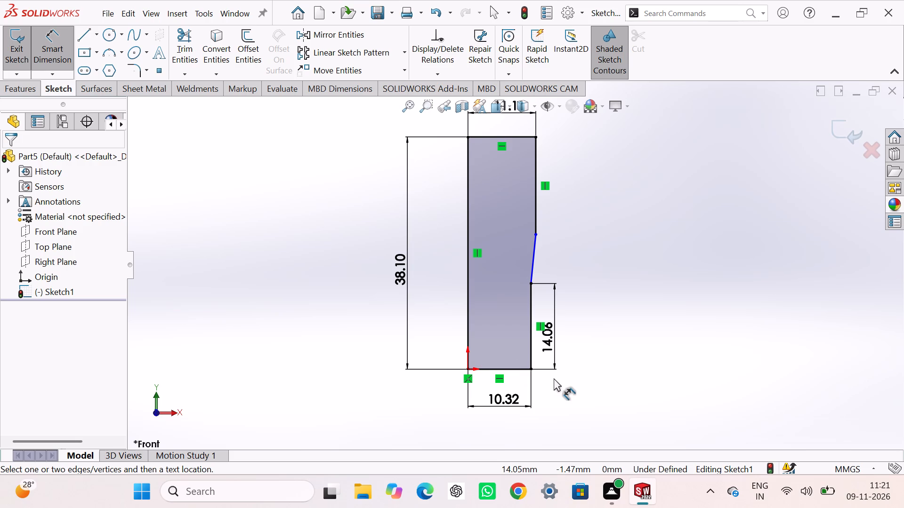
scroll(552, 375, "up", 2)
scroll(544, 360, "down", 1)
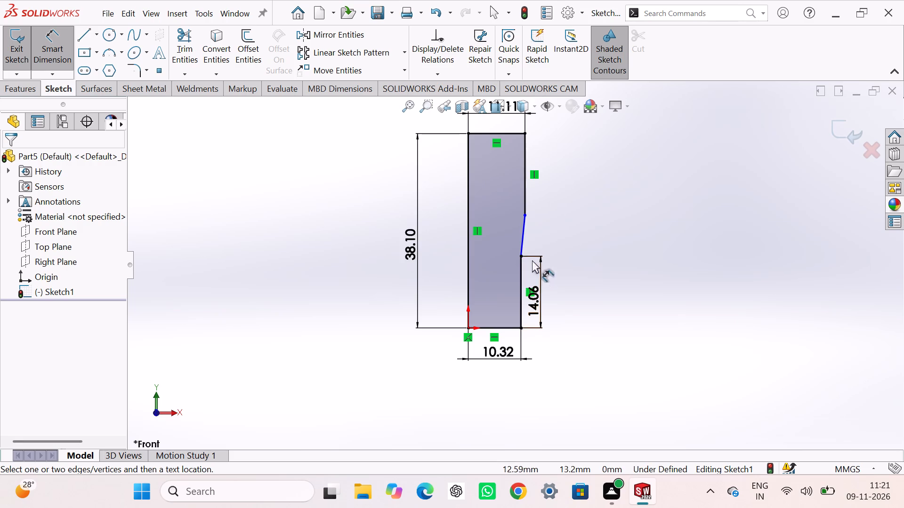
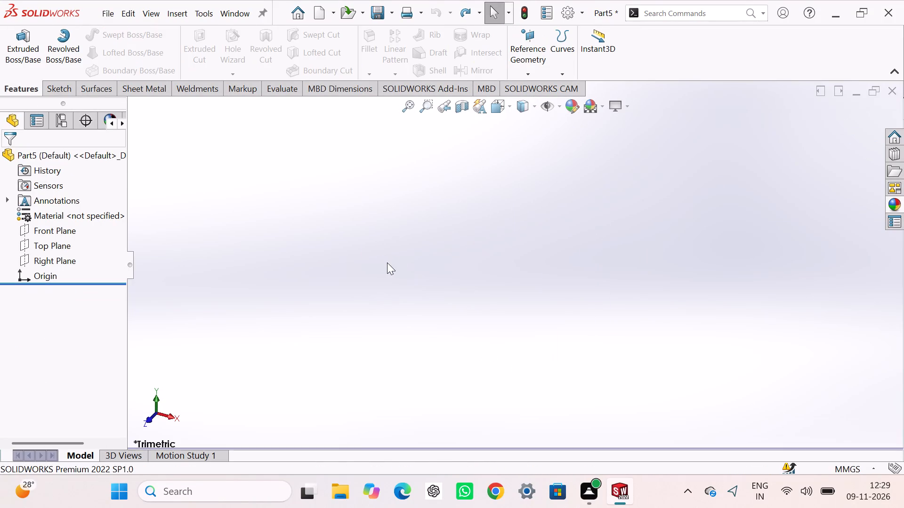
Start a sketch on the Top Plane and draw a circle centred on the origin, about 20.4 mm in radius.
left_click(60, 245)
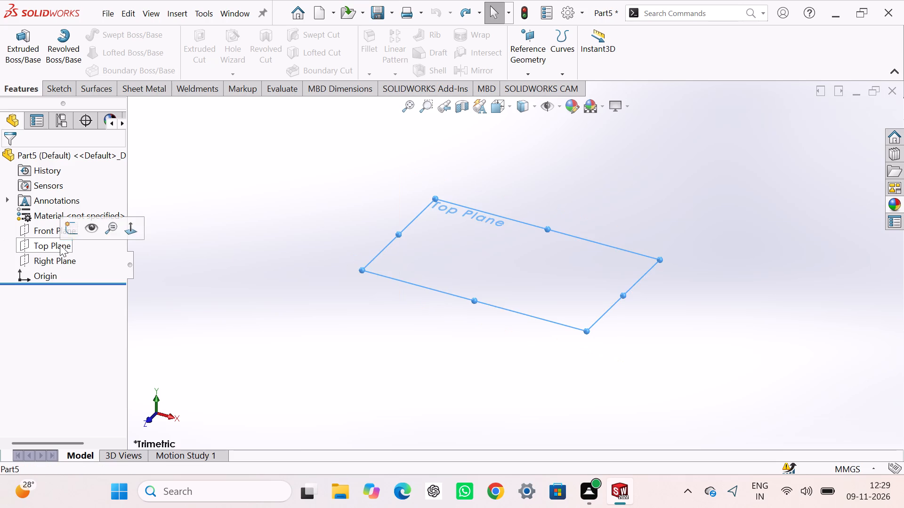
left_click(69, 229)
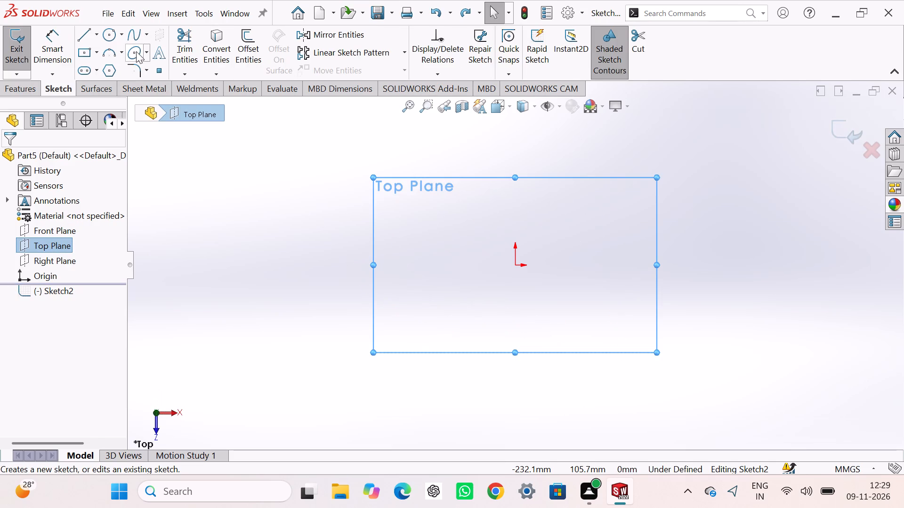
left_click(105, 34)
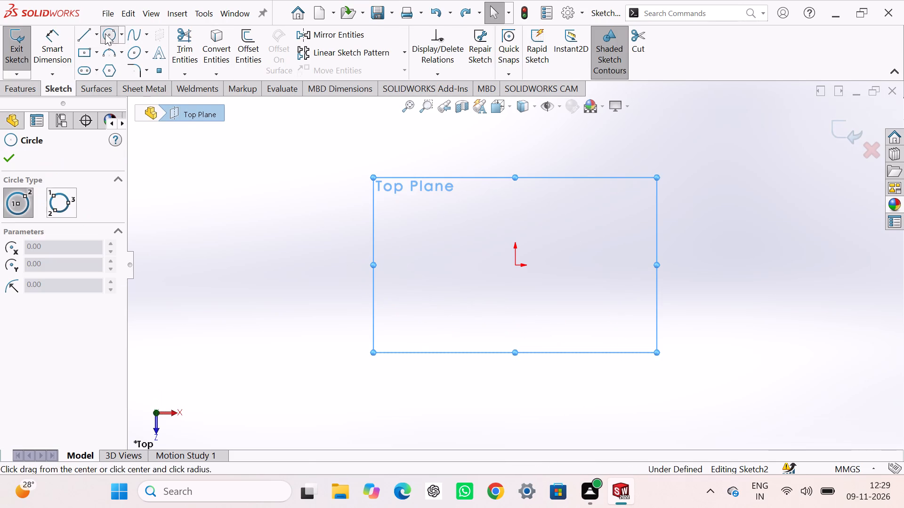
left_click(515, 264)
left_click(530, 294)
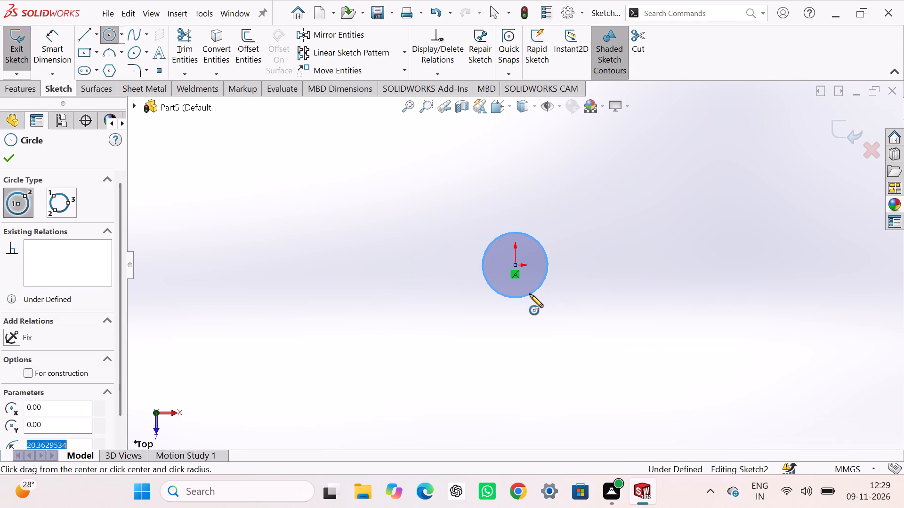
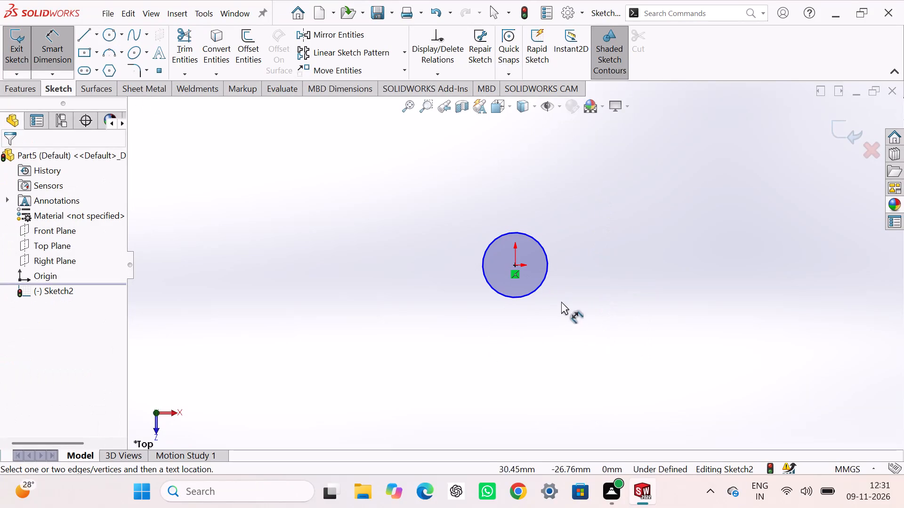
Dimension the circle on the Top Plane to a diameter of 19.05 mm and close the sketch.
left_click(539, 289)
left_click(571, 397)
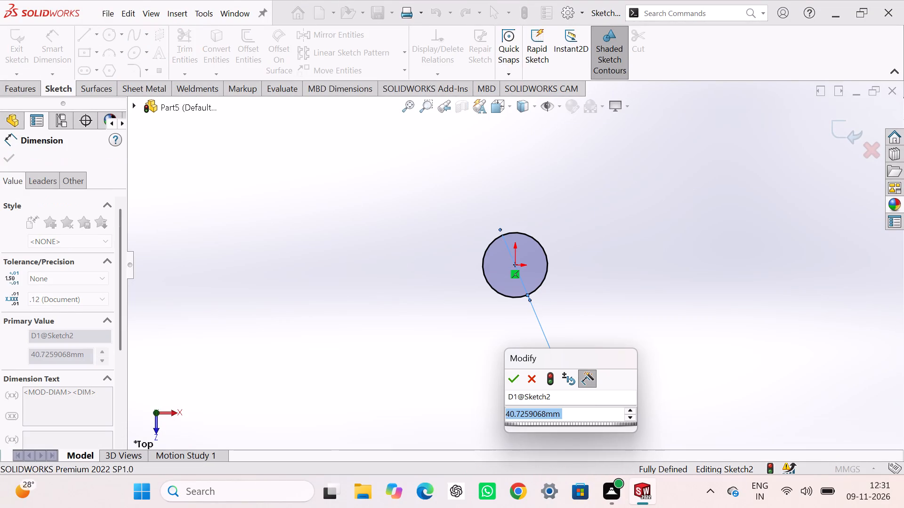
type("19")
type(".05")
key("Return")
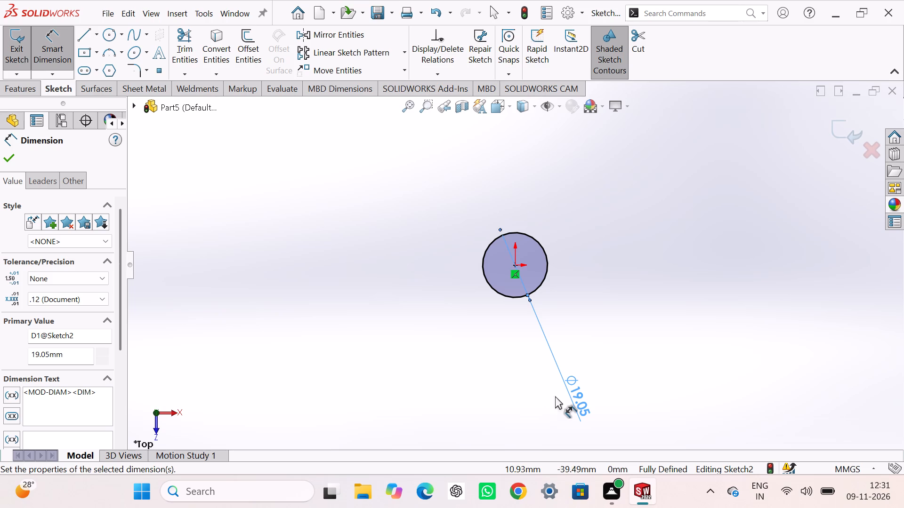
left_click(851, 131)
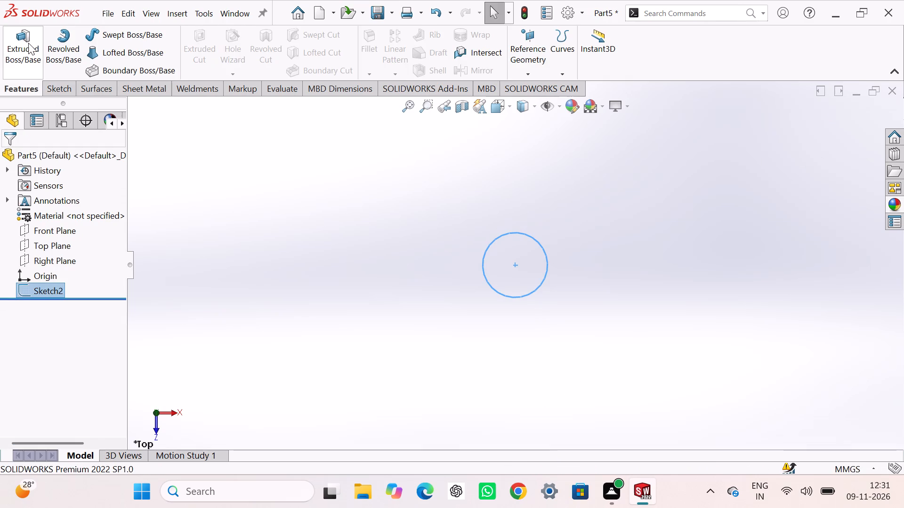
Extrude the circle as a blind boss 14.06 mm deep from the sketch plane.
left_click(28, 43)
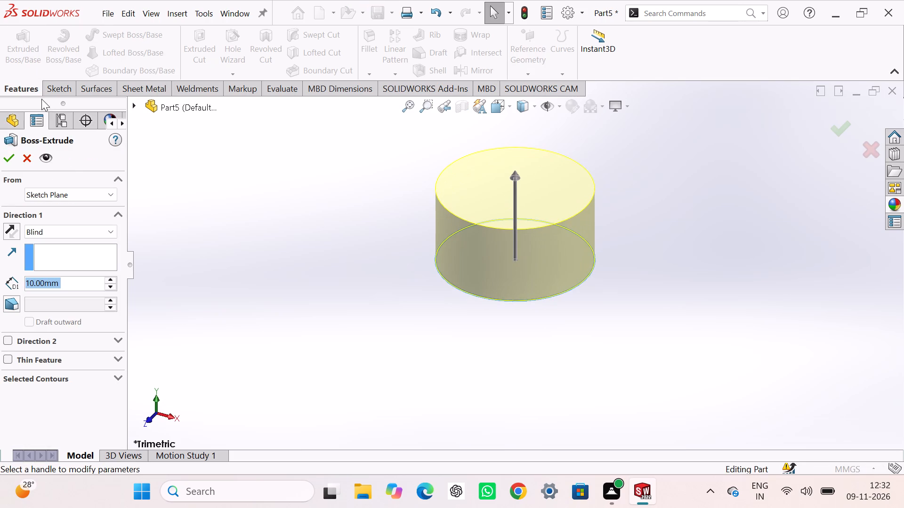
type("14.06")
key("Return")
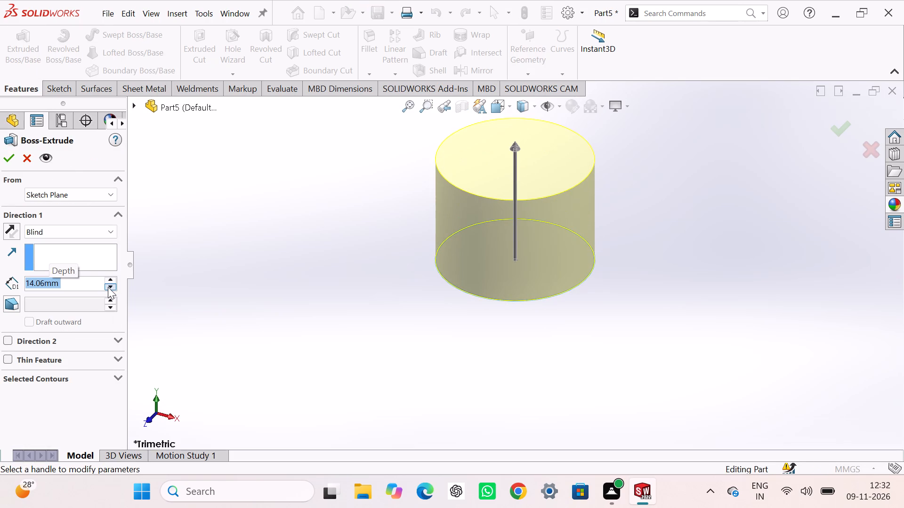
left_click(9, 162)
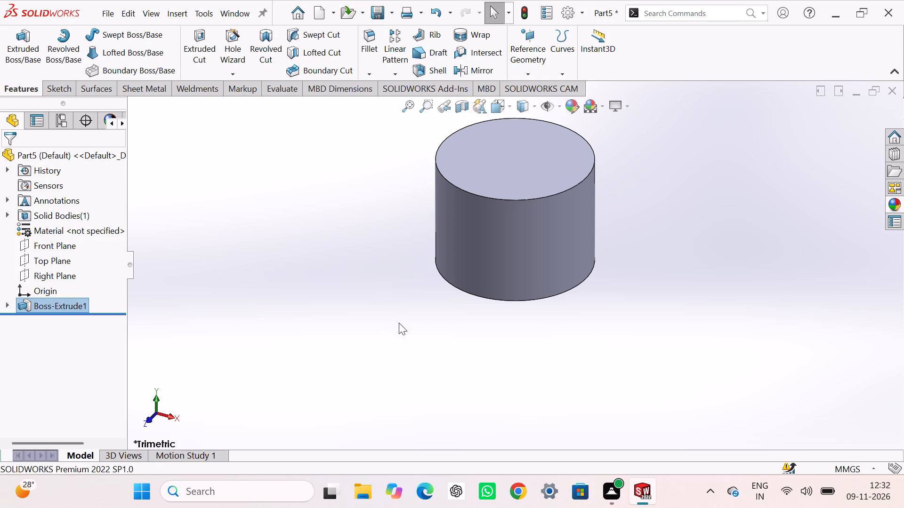
Create a reference plane offset 21.16 mm above the Top Plane.
left_click(74, 263)
left_click(48, 256)
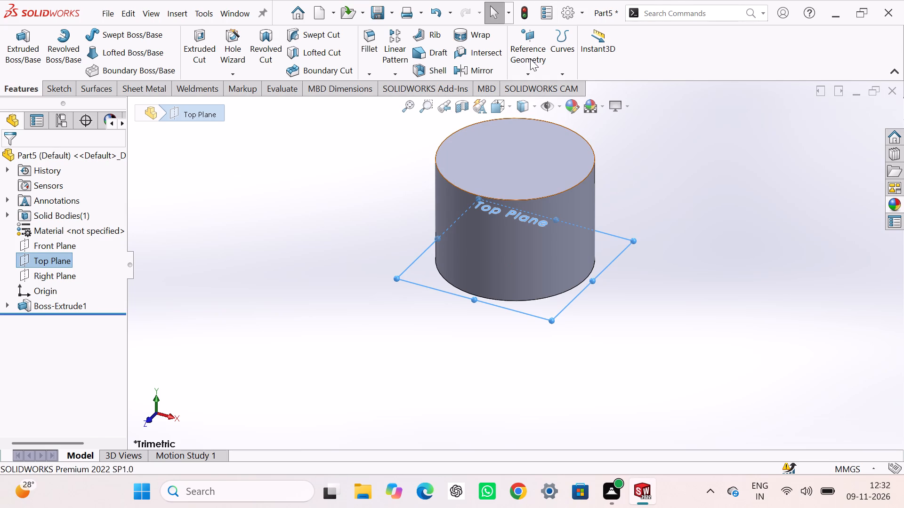
left_click(529, 73)
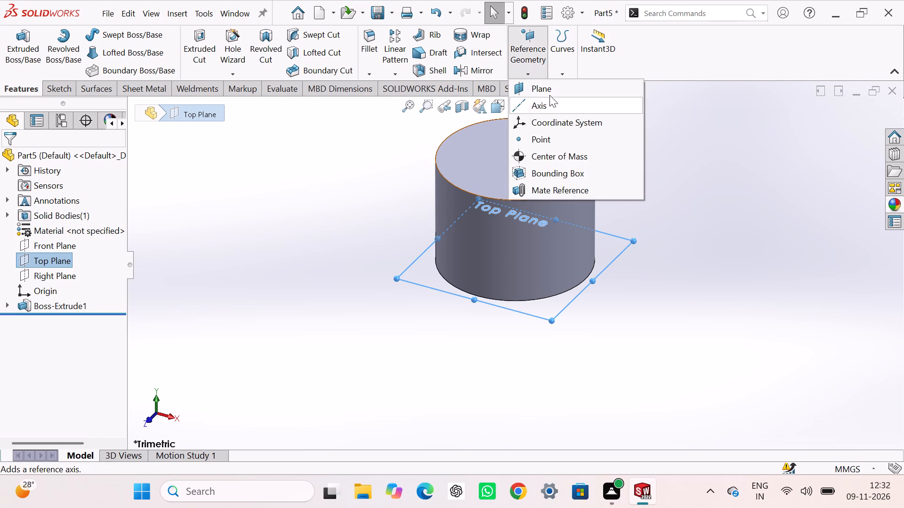
left_click(551, 89)
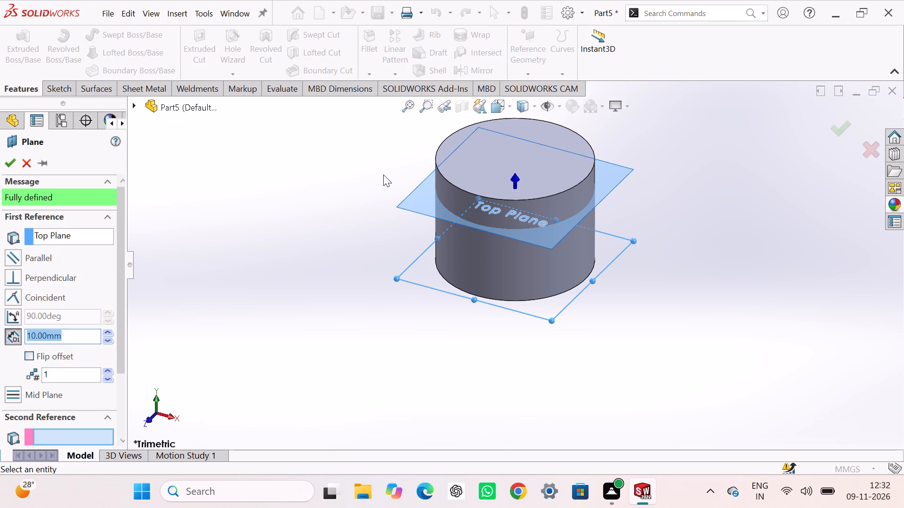
type("21.")
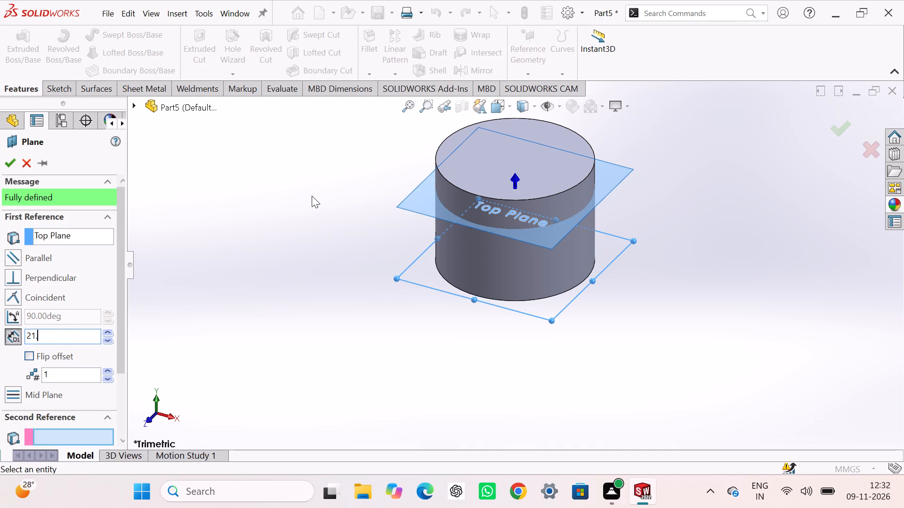
type("16")
key("Return")
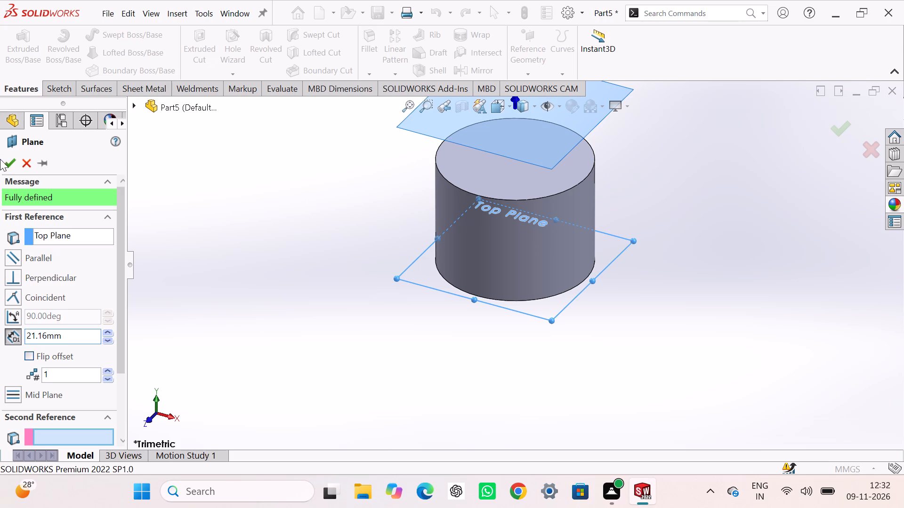
left_click(6, 161)
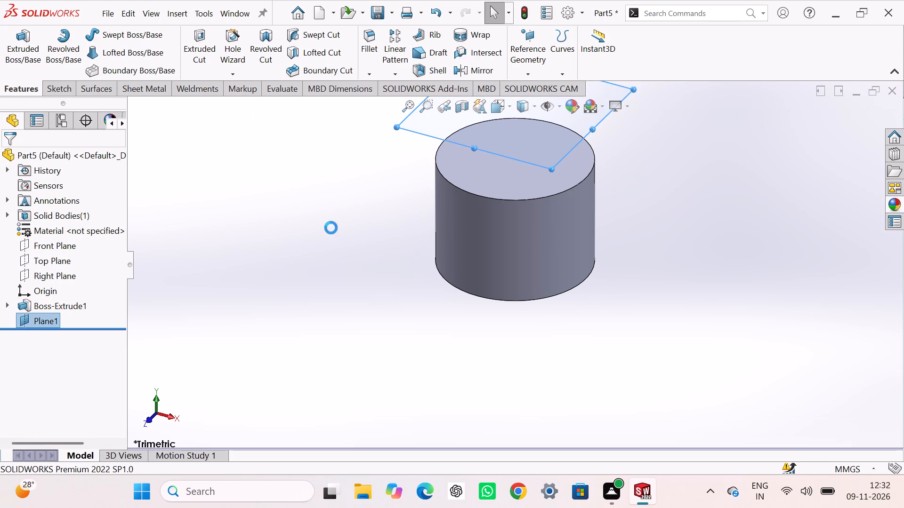
left_click(331, 228)
Start a sketch on the cylinder's top face and draw a circle centred on the origin, about 5.5 mm in radius.
left_click(487, 140)
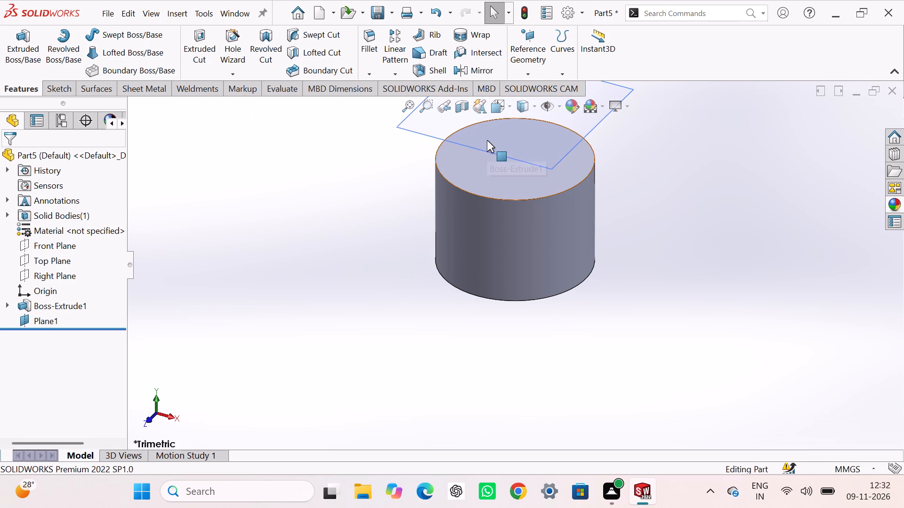
left_click(531, 112)
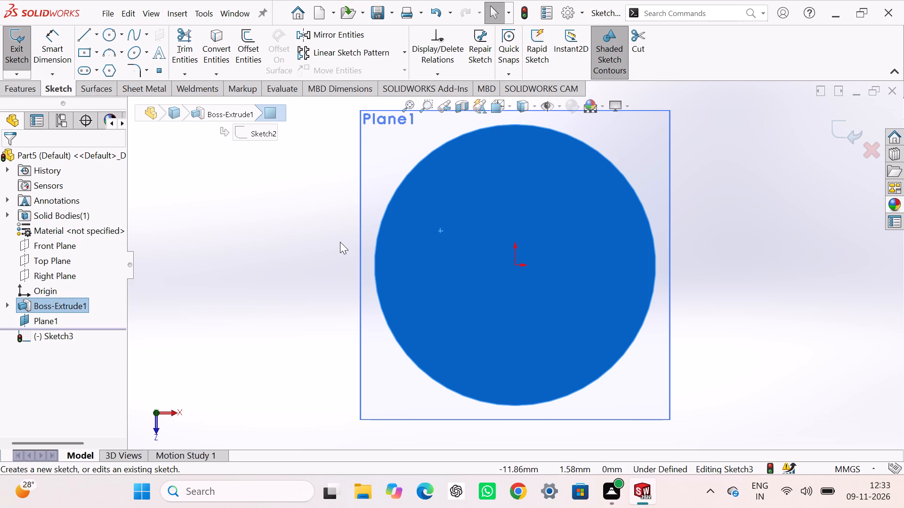
left_click(108, 36)
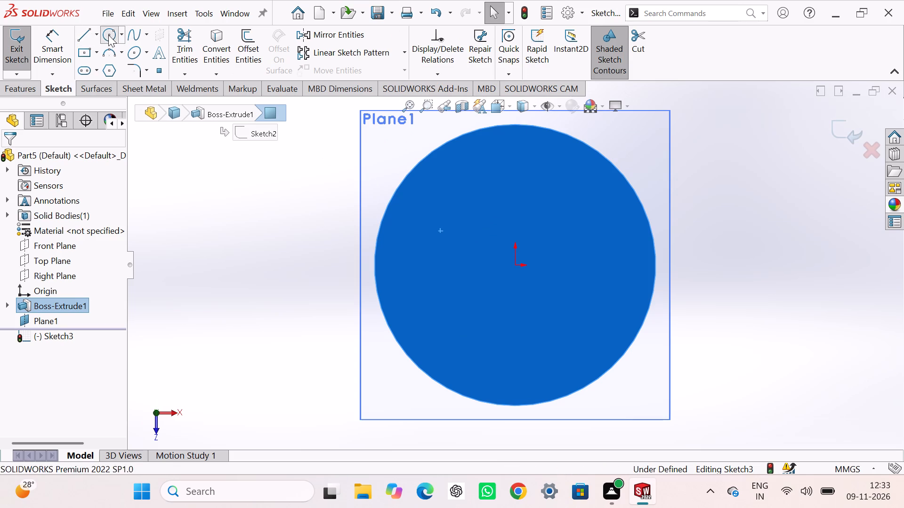
left_click(516, 267)
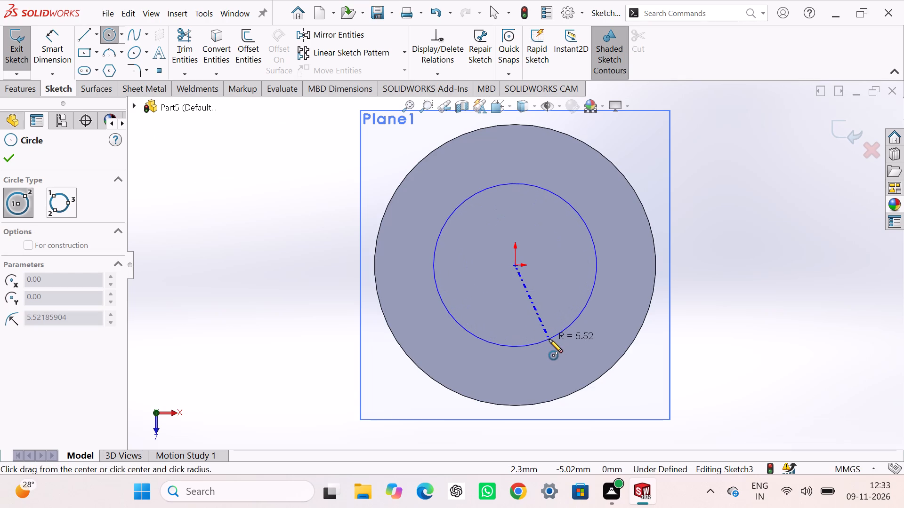
left_click(549, 339)
right_click(264, 238)
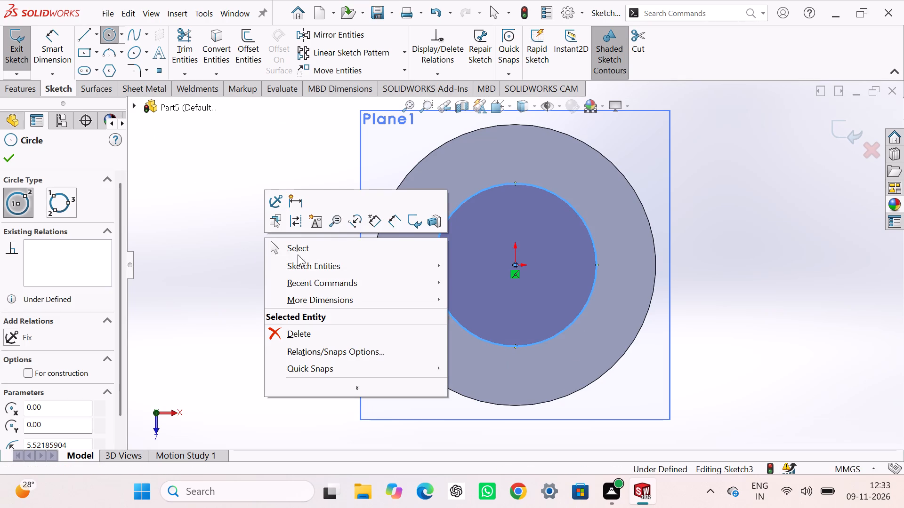
left_click(301, 248)
Dimension the inner circle on the top face to a diameter of 12.7 mm and close the sketch.
right_click_drag(285, 270, 301, 157)
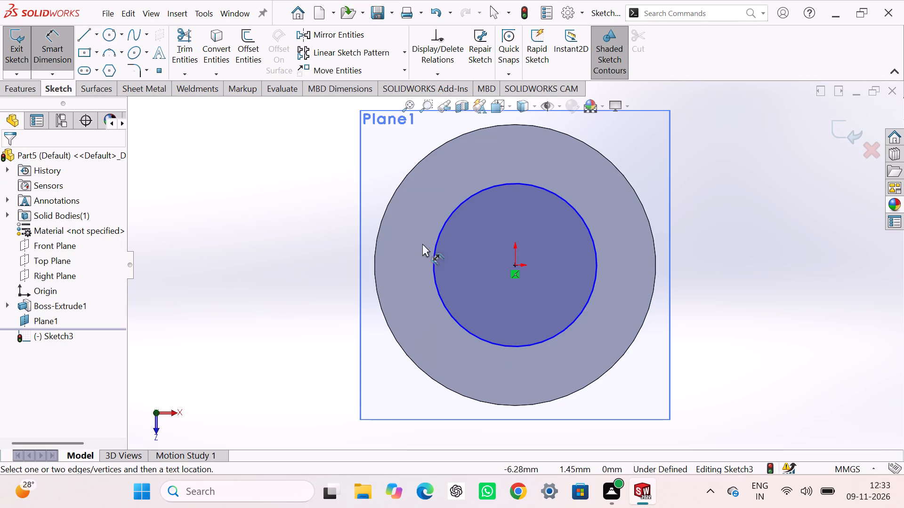
left_click(438, 241)
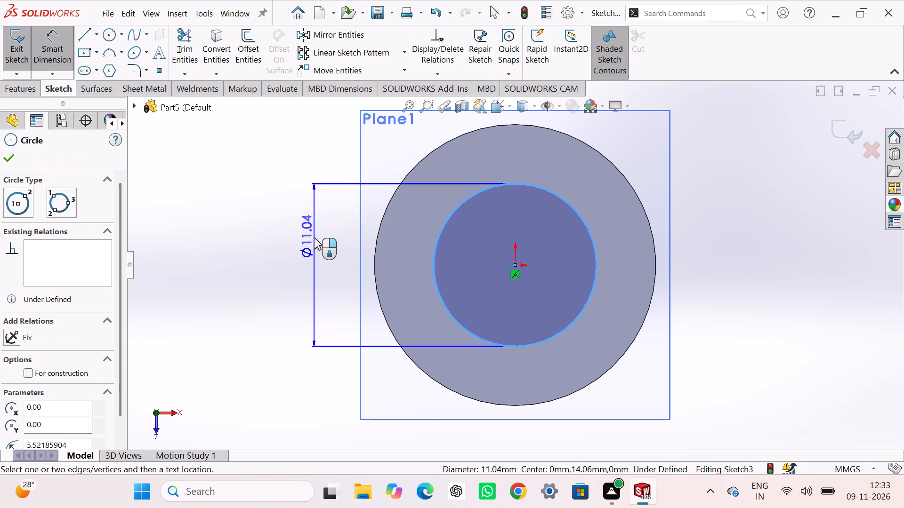
left_click(314, 237)
type("12.")
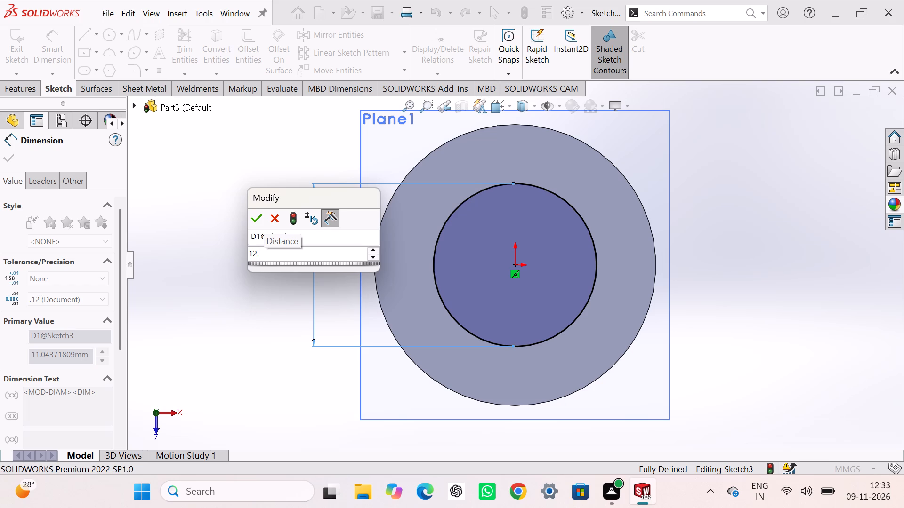
key("7")
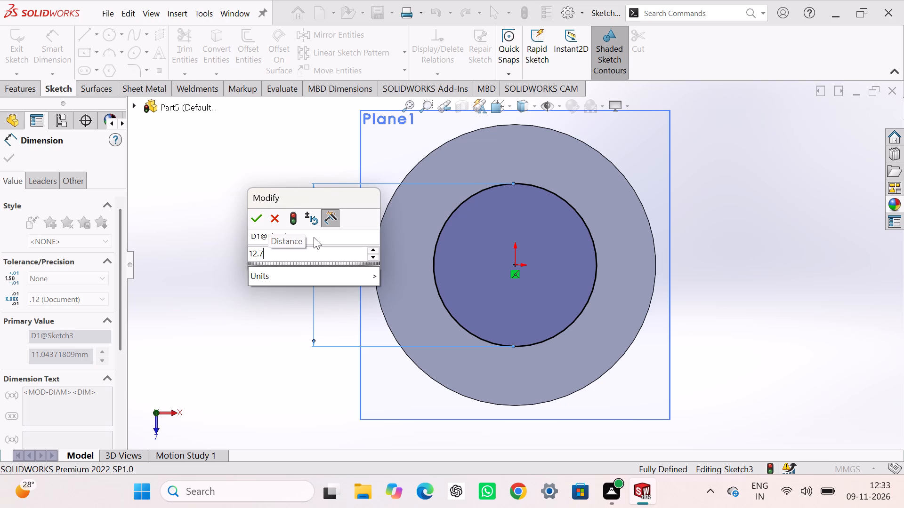
key("Return")
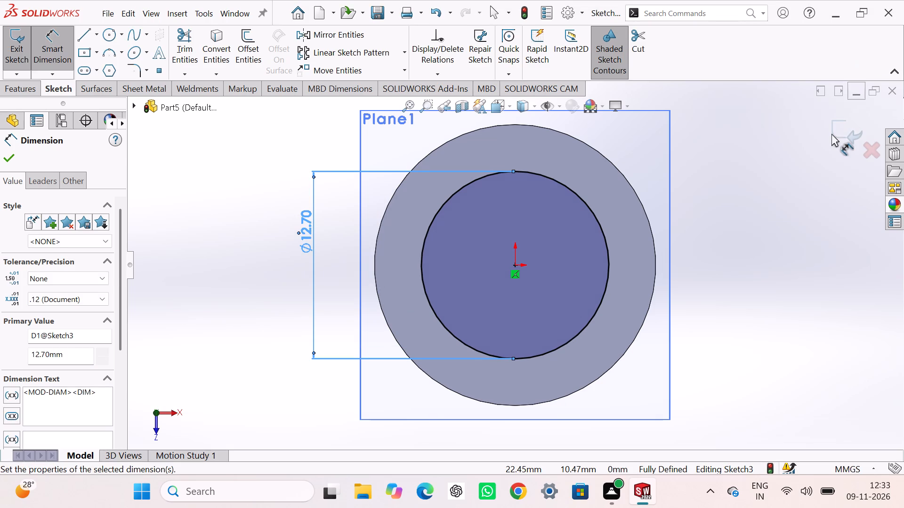
left_click(831, 134)
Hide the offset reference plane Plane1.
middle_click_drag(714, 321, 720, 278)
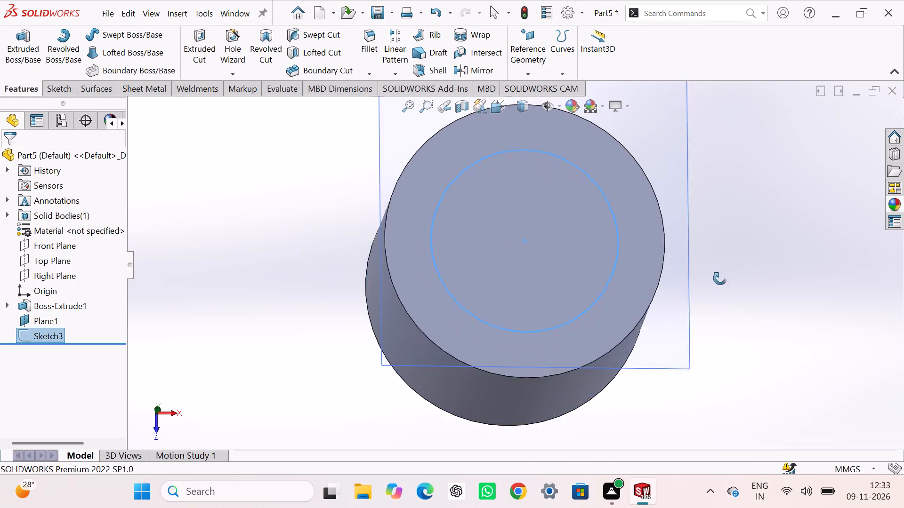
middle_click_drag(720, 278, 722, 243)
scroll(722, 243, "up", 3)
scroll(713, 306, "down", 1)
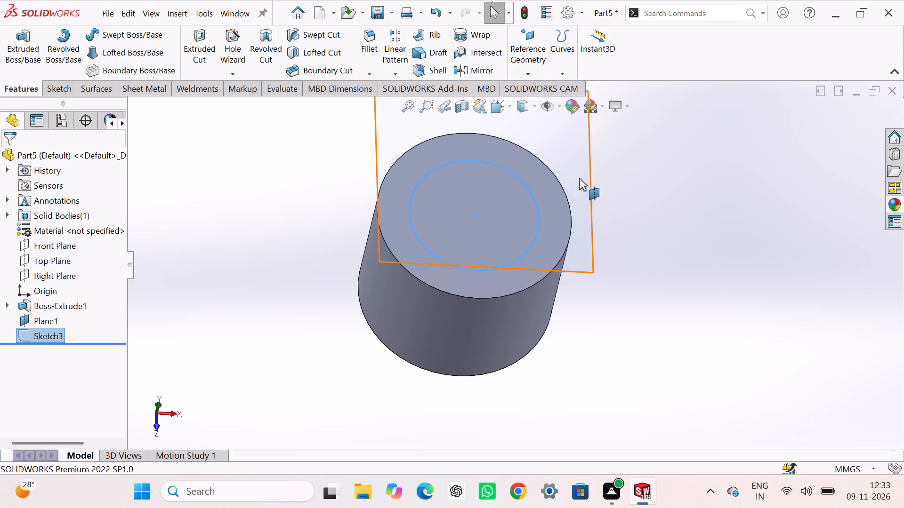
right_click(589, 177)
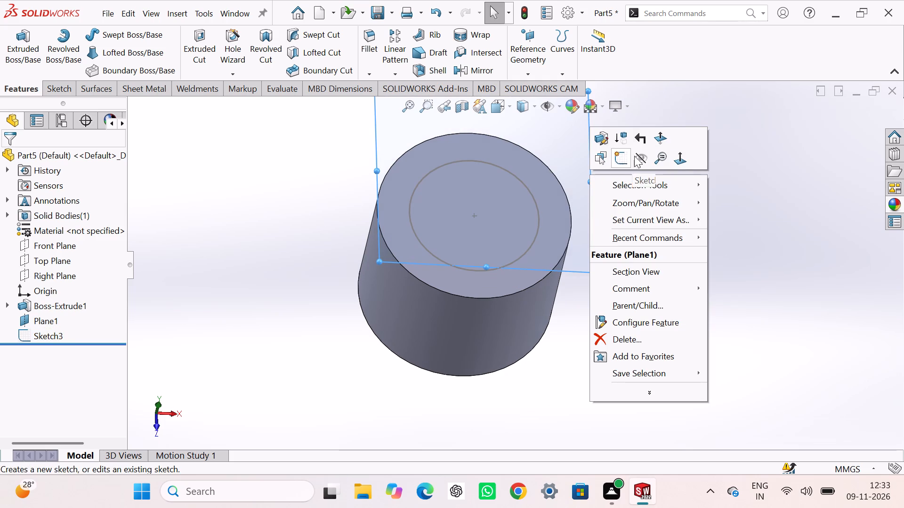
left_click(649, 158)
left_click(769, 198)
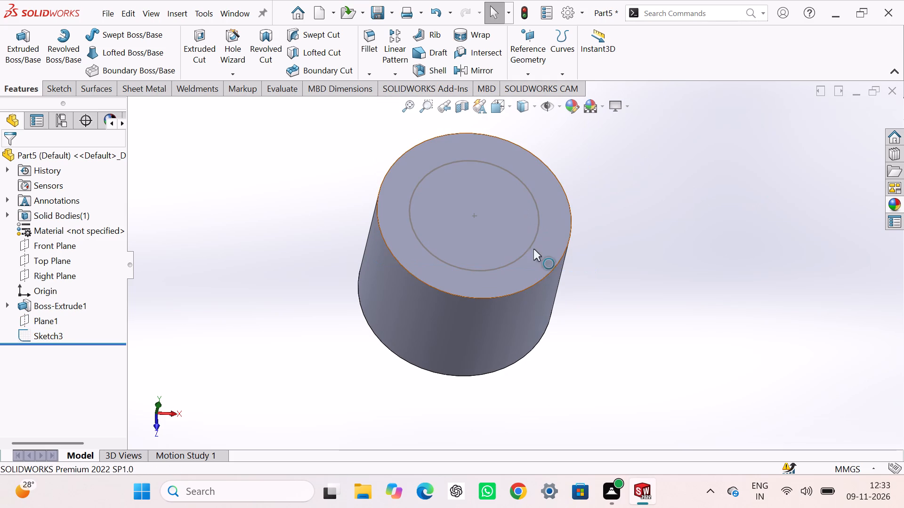
Undo the closing of the 12.7 mm circle sketch on the cylinder's top face, returning to sketch editing.
middle_click_drag(517, 292, 548, 266)
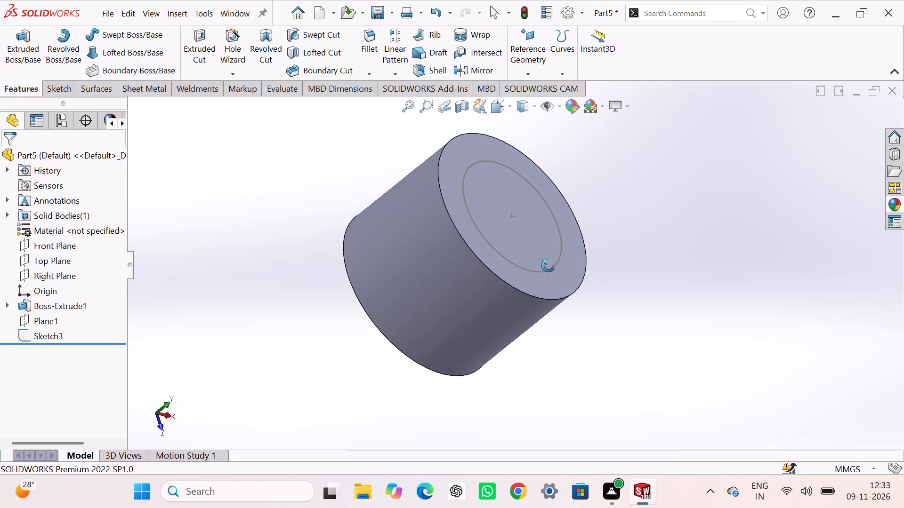
middle_click_drag(548, 266, 546, 193)
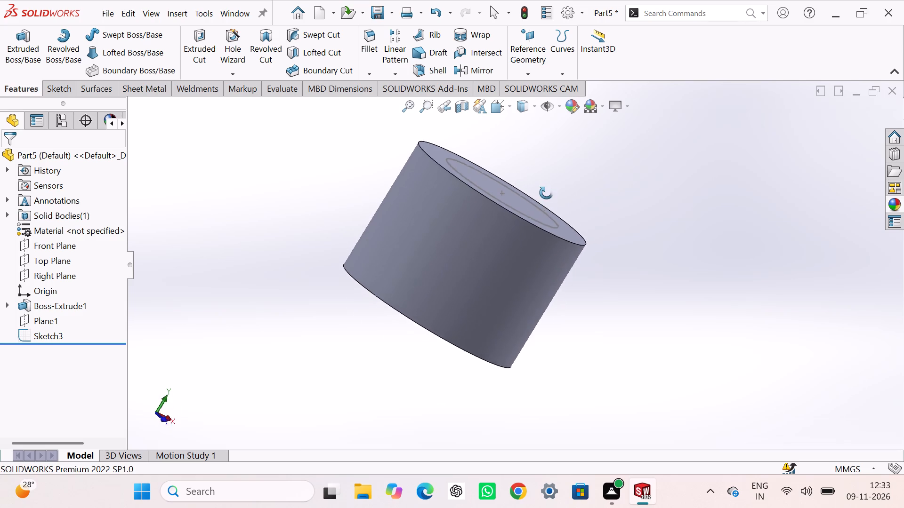
middle_click_drag(546, 193, 530, 198)
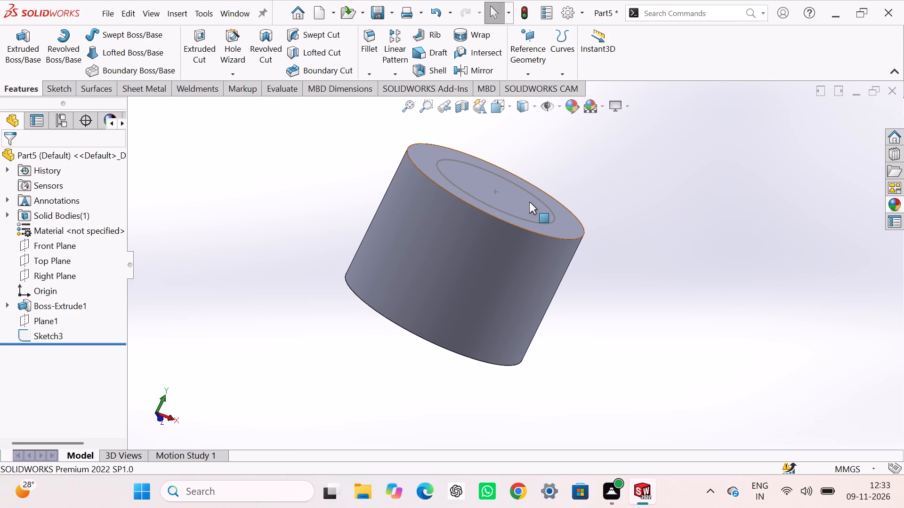
key("ctrl+z")
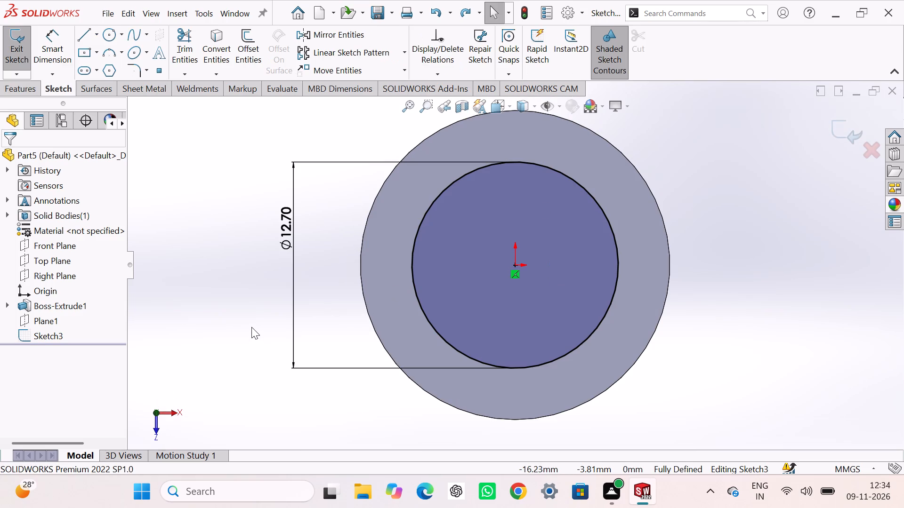
Show the hidden reference plane Plane1.
right_click(31, 317)
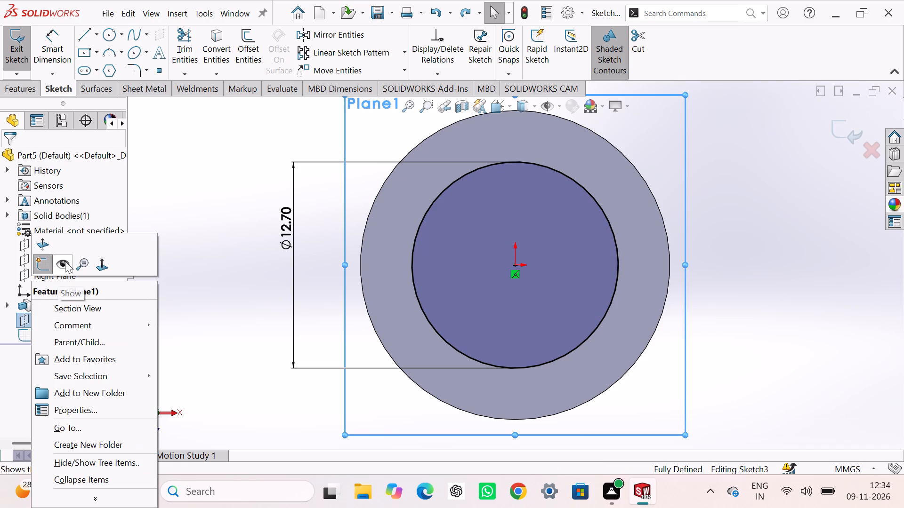
left_click(65, 261)
left_click(168, 233)
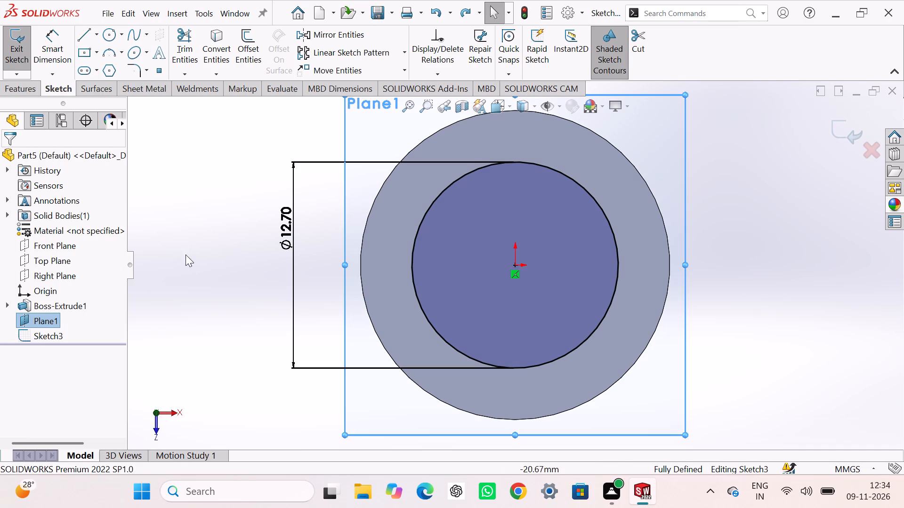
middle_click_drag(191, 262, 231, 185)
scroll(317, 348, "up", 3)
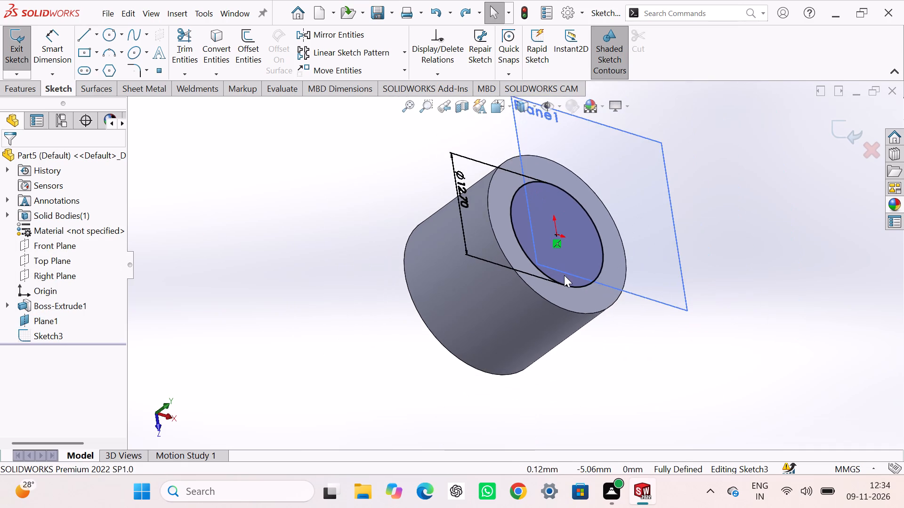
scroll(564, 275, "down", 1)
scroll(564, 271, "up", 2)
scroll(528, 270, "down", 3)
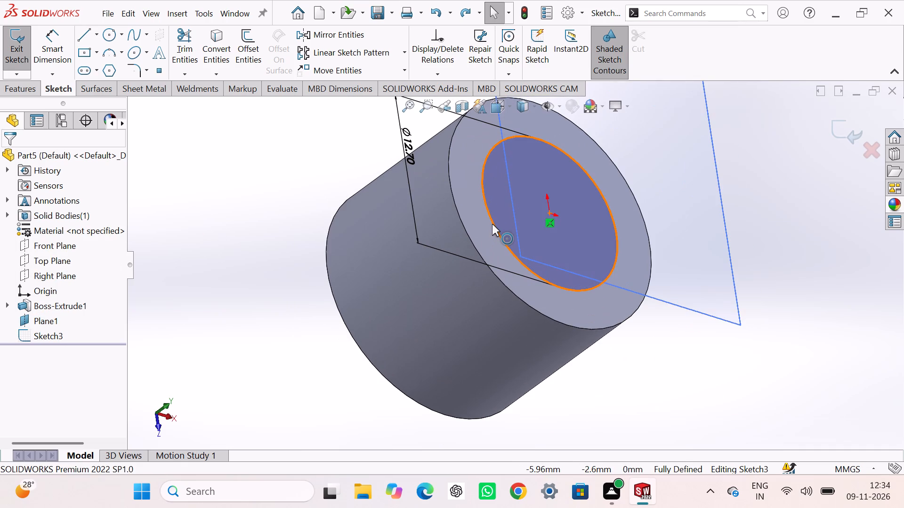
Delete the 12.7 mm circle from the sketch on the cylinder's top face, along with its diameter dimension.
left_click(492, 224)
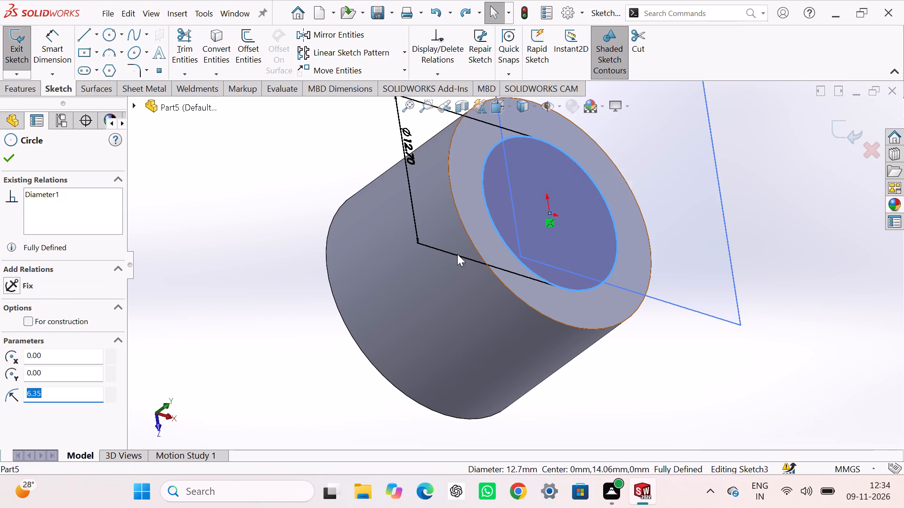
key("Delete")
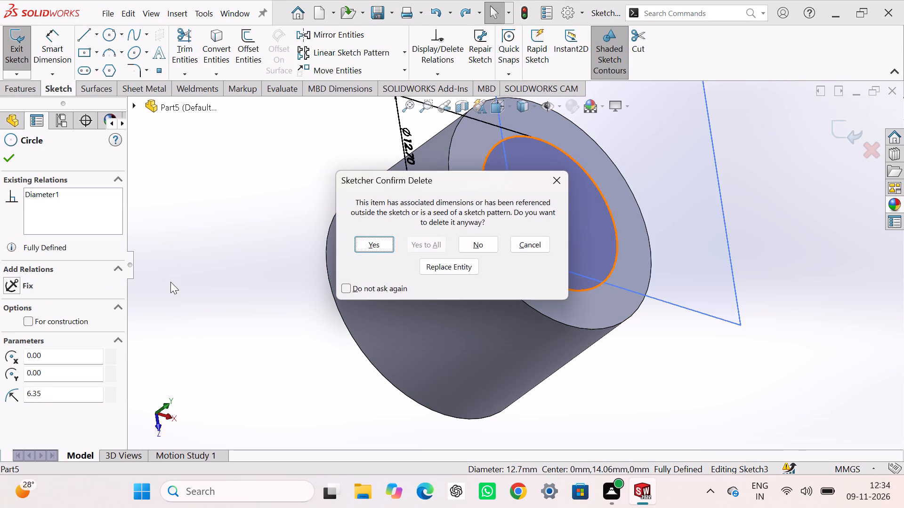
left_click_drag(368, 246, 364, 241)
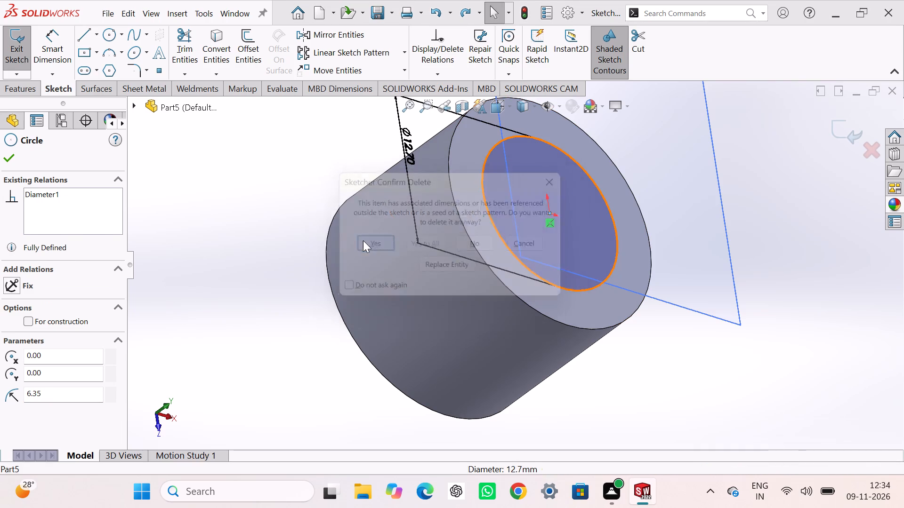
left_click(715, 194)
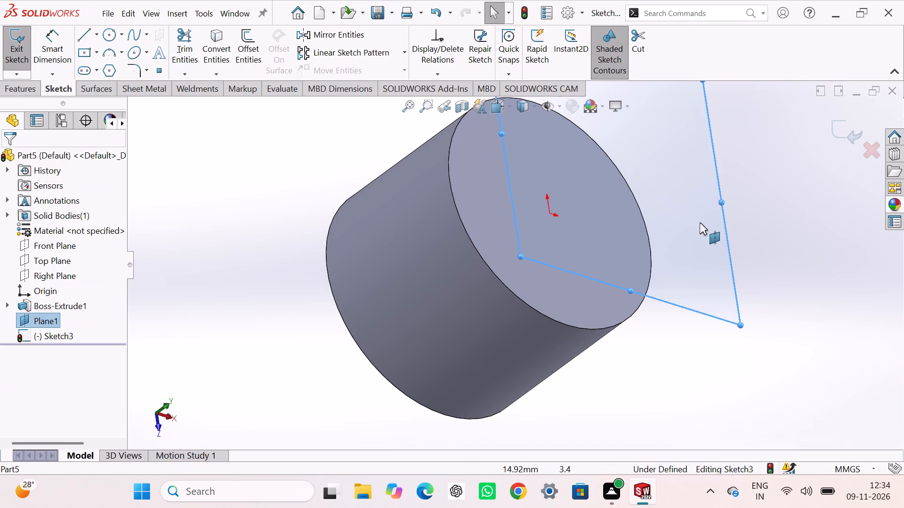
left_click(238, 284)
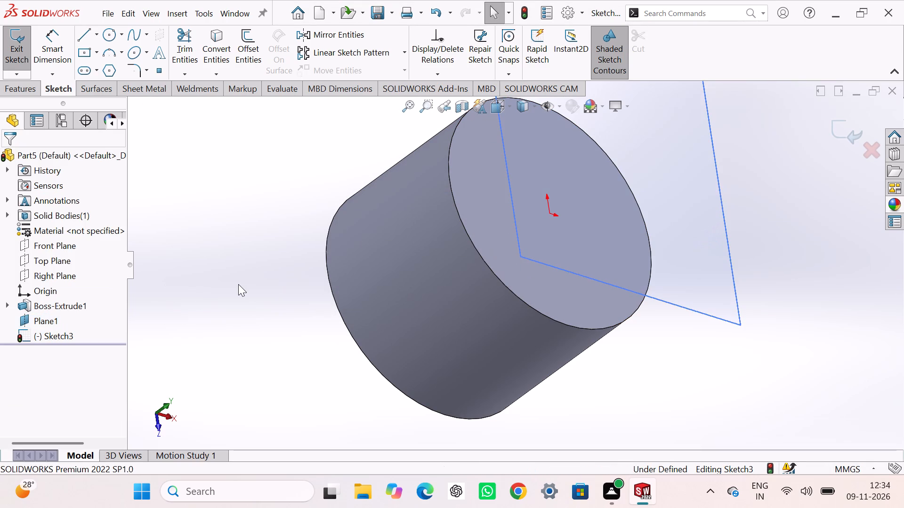
Undo the circle deletion and the earlier sketch edits back to before the top-face sketch was started.
key("ctrl+z")
key("ctrl+z")
key("ctrl+z")
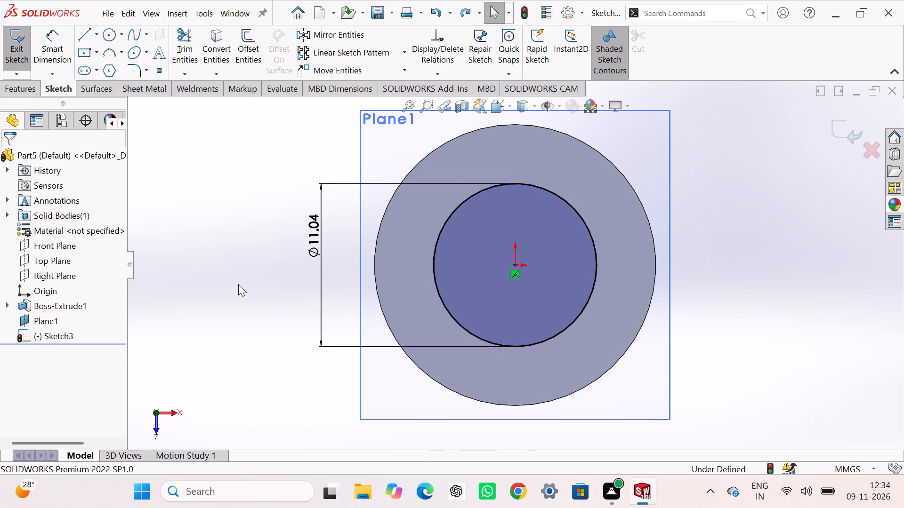
key("ctrl+z")
key("ctrl+z")
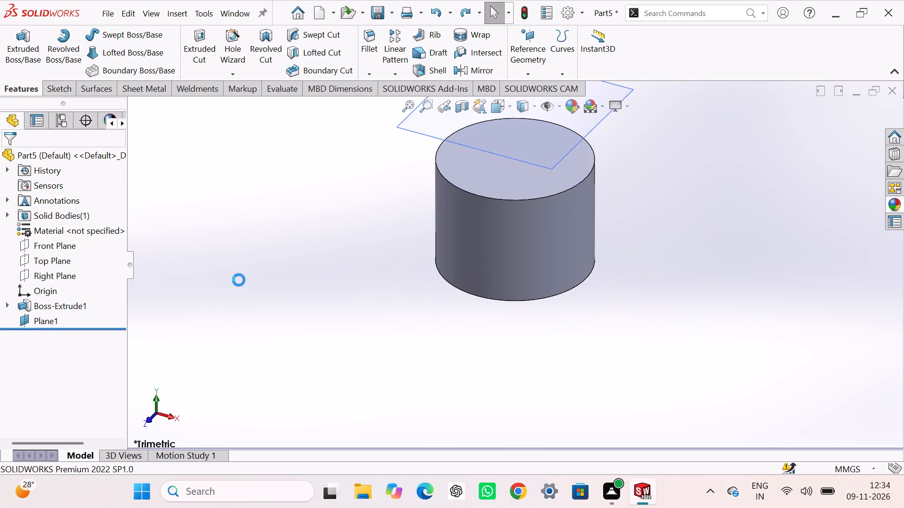
Start a sketch on Plane1 and draw a circle about 6.4 mm in diameter centred on the origin.
left_click(366, 260)
left_click(433, 131)
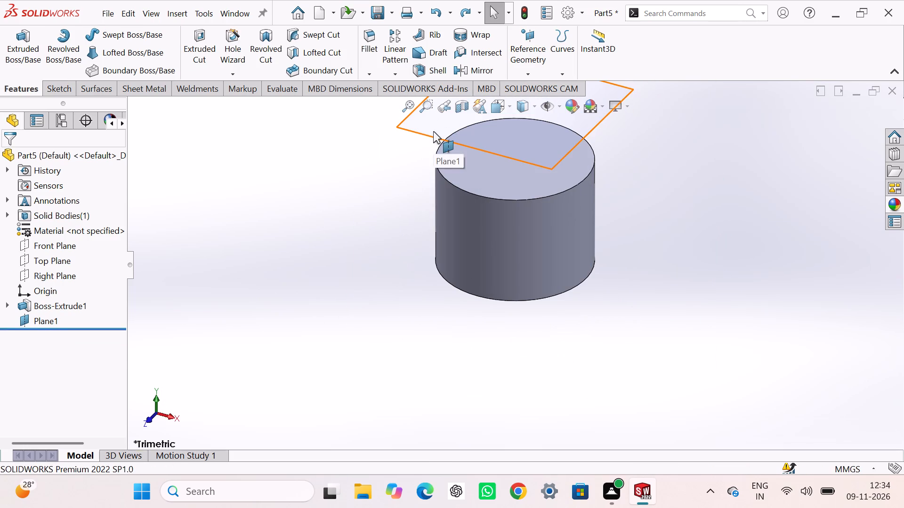
left_click(484, 104)
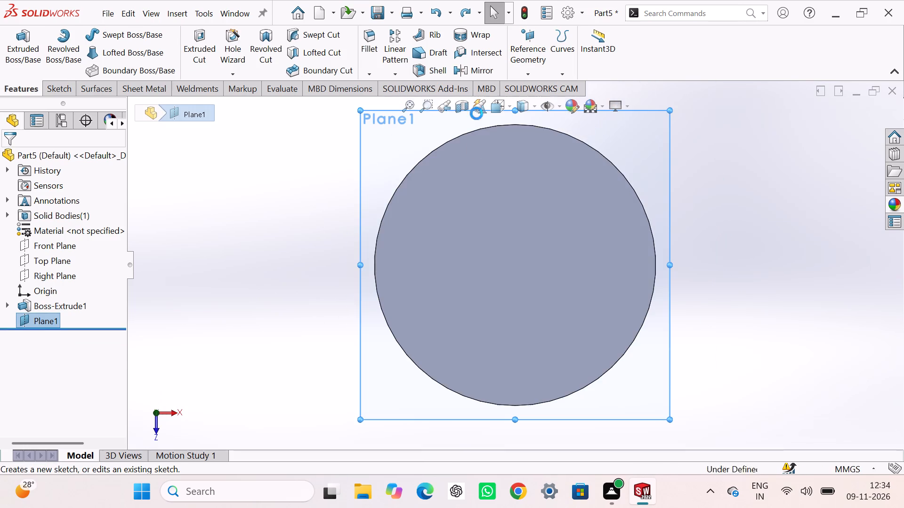
left_click(207, 215)
right_click_drag(207, 215, 219, 205)
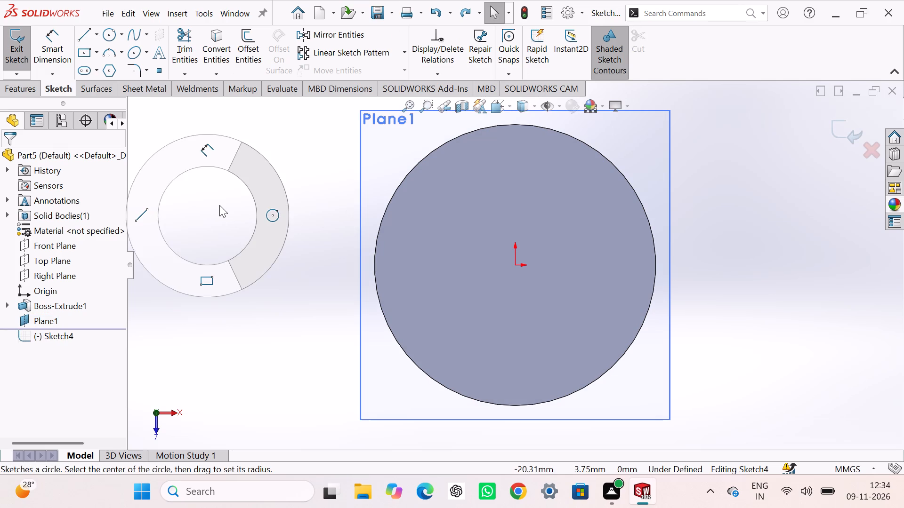
right_click_drag(219, 205, 366, 228)
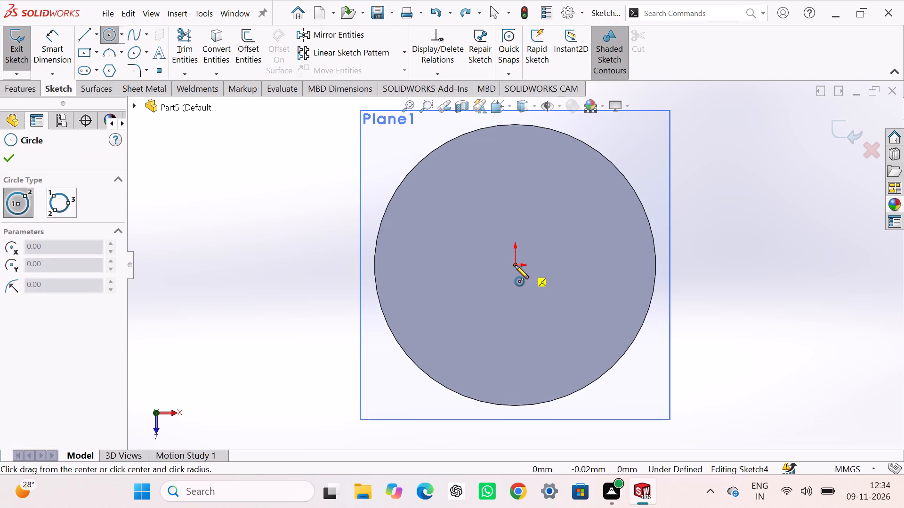
left_click(515, 265)
left_click(529, 310)
Dimension the circle on Plane1 to a diameter of 12.7 mm and close the sketch.
right_click_drag(245, 310, 254, 189)
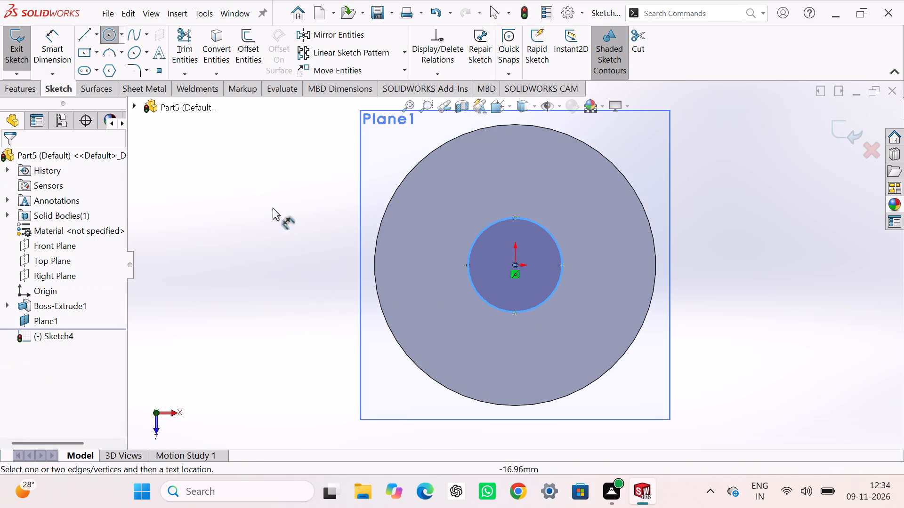
left_click(475, 291)
left_click(270, 284)
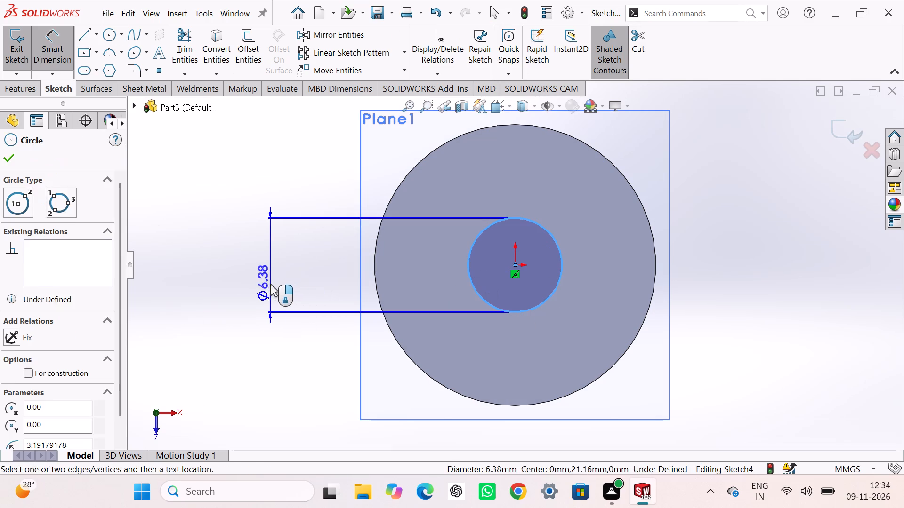
type("12.7")
key("Return")
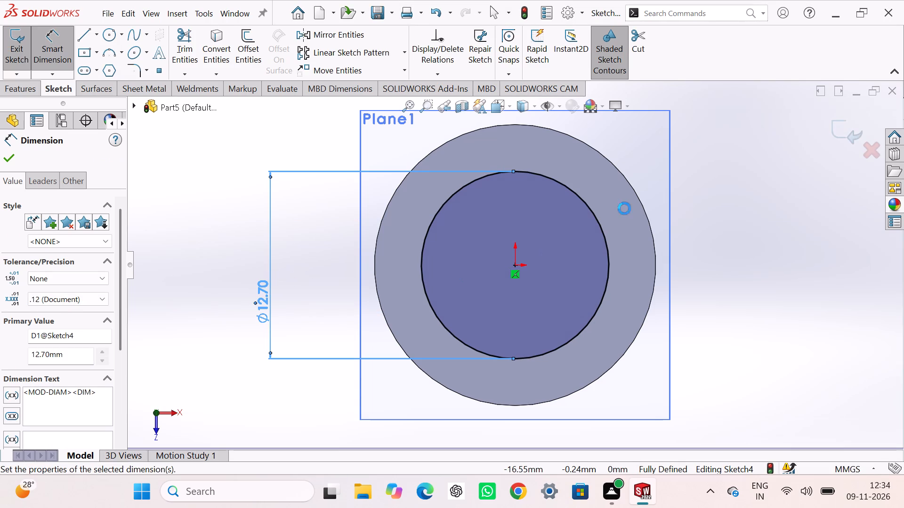
left_click(830, 128)
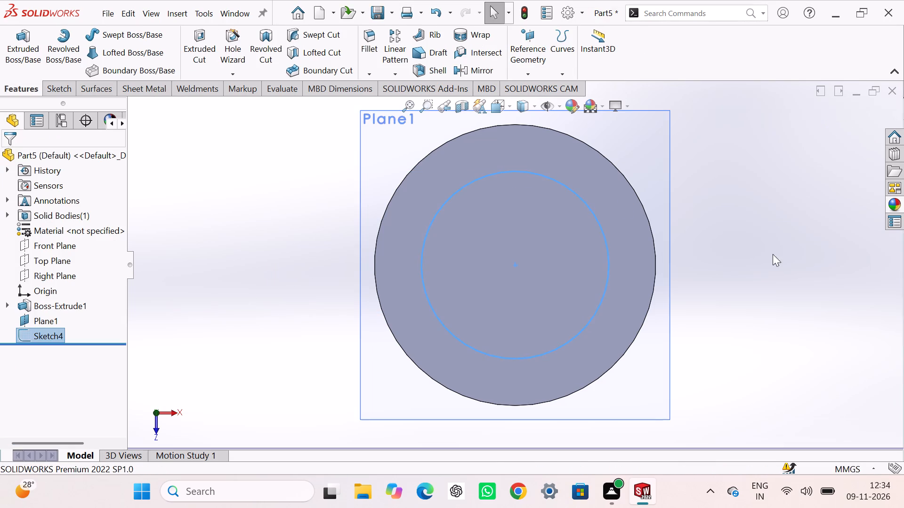
Loft a solid between the 12.7 mm circle on Plane1 and the cylinder's top circular edge.
middle_click_drag(743, 302, 721, 186)
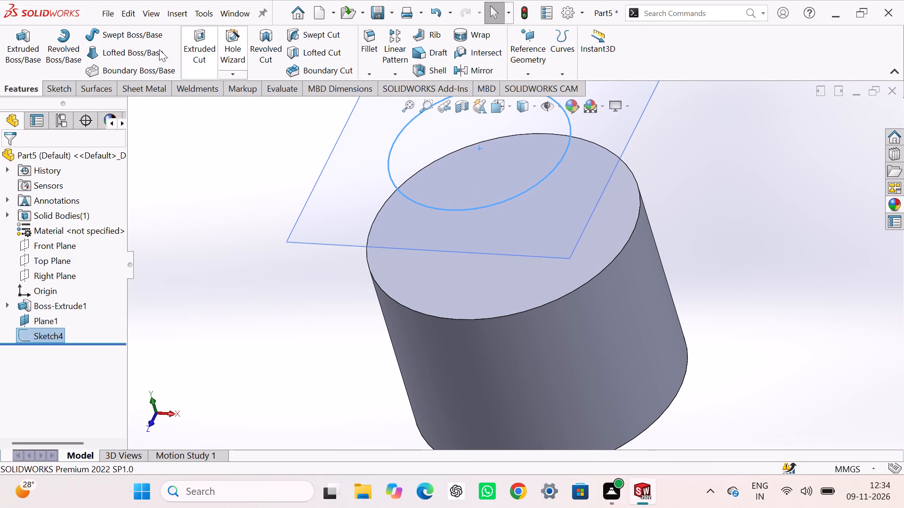
left_click(147, 51)
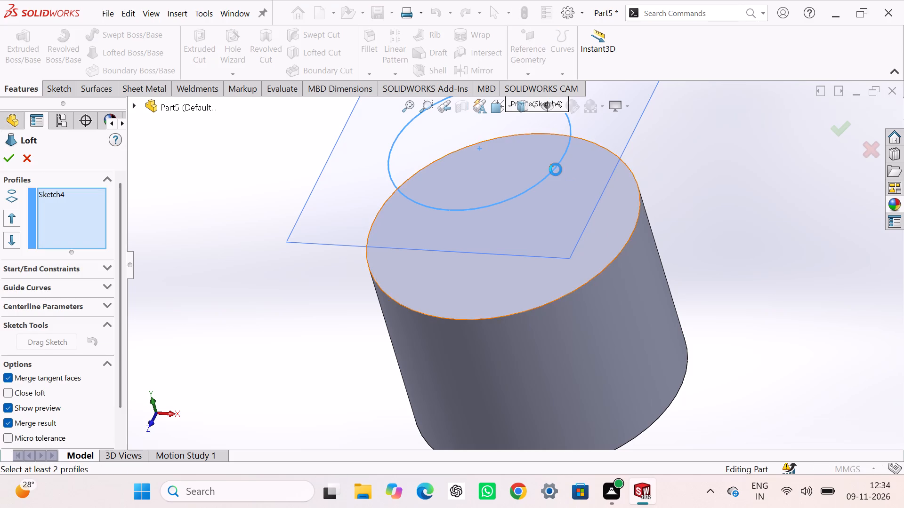
left_click(555, 169)
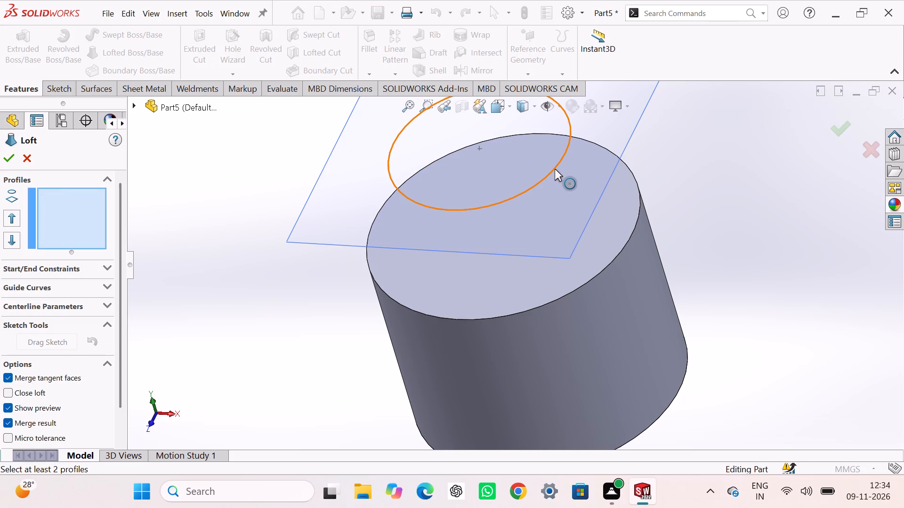
left_click(555, 169)
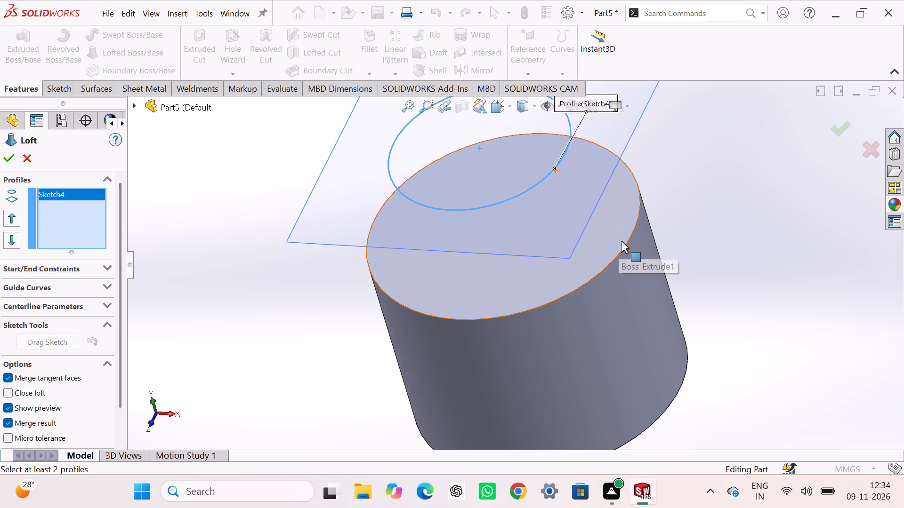
left_click(628, 245)
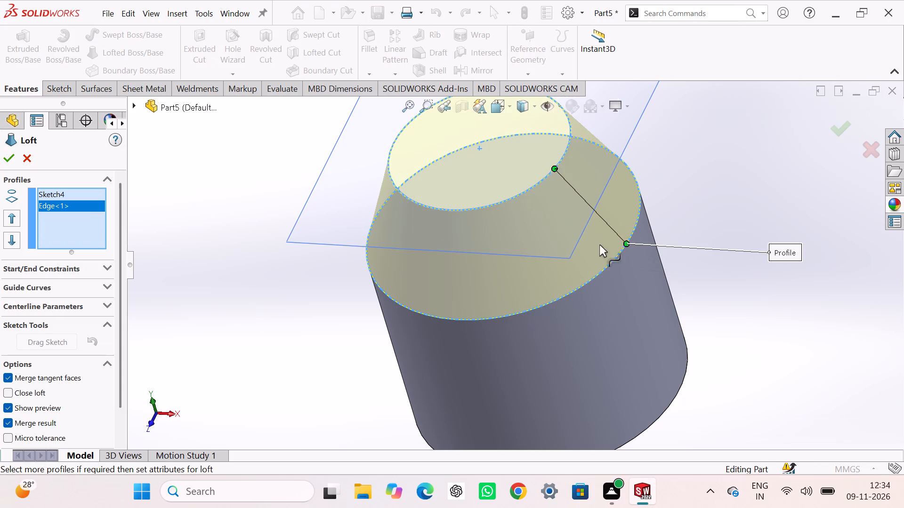
left_click(8, 156)
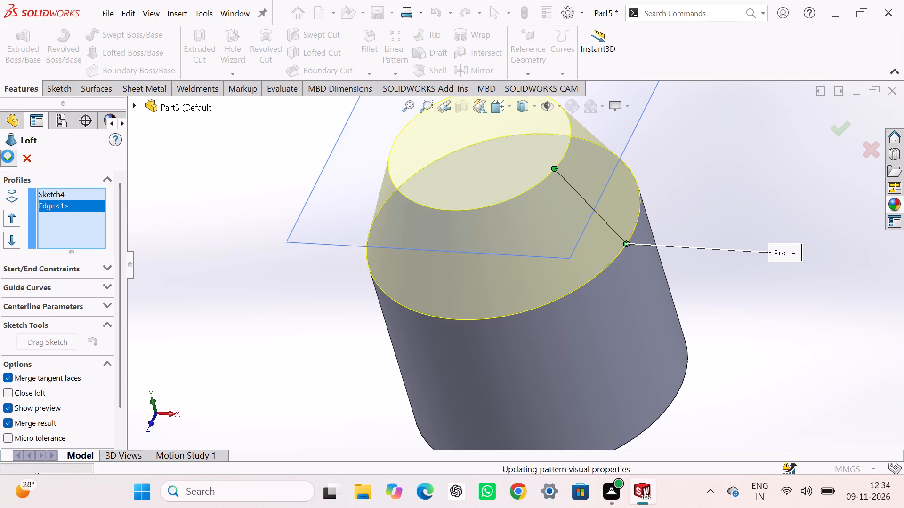
left_click(211, 211)
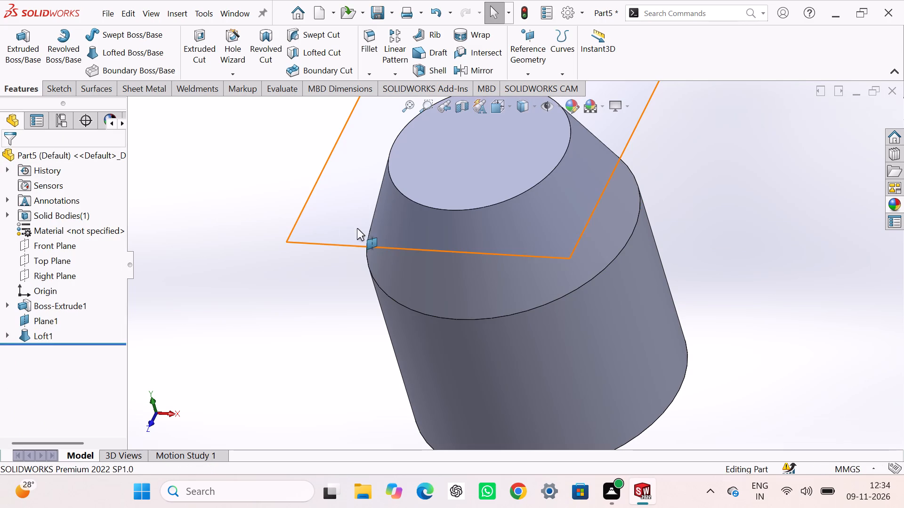
Hide the offset reference plane Plane1.
right_click(323, 222)
left_click(376, 201)
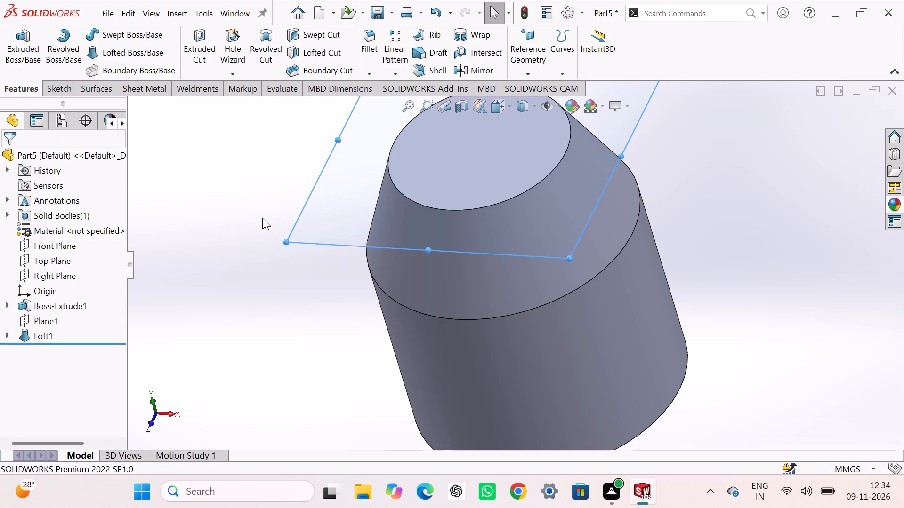
left_click(192, 211)
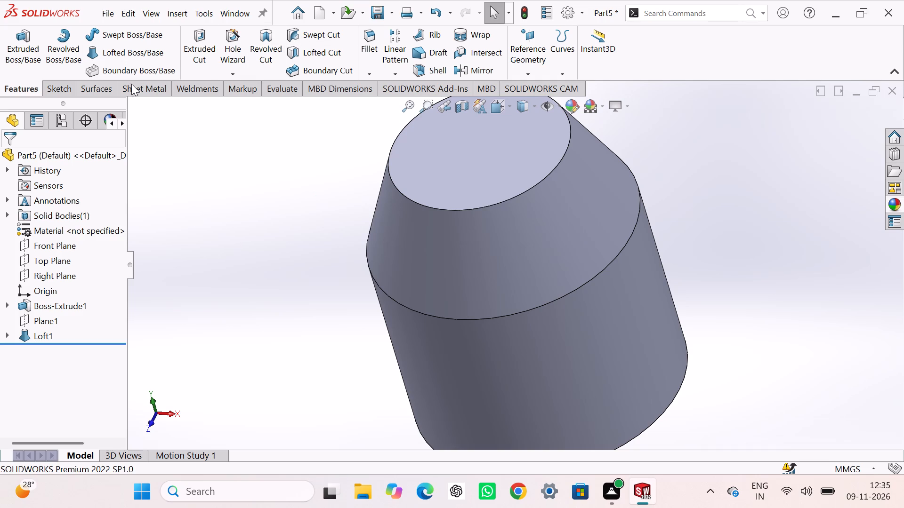
Sketch on the loft's top face, convert the face's circular outline into a sketch circle, and close the sketch.
left_click(479, 173)
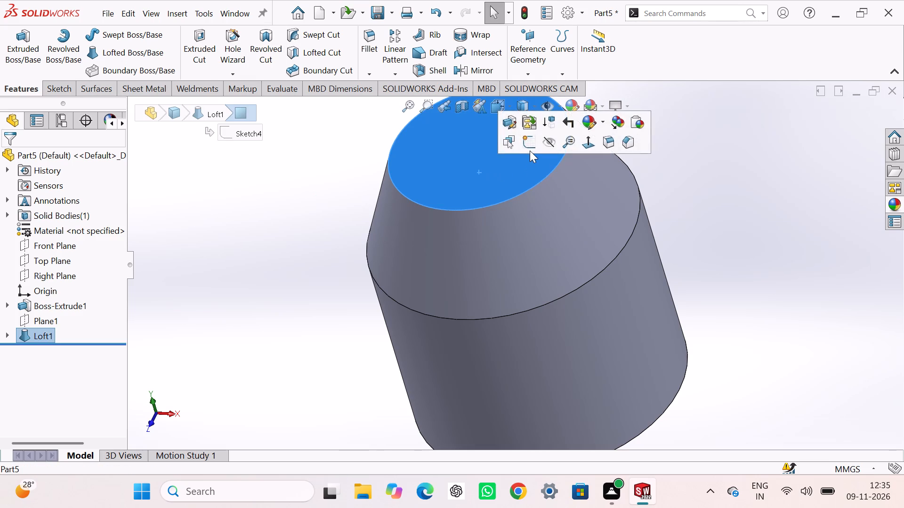
left_click(530, 150)
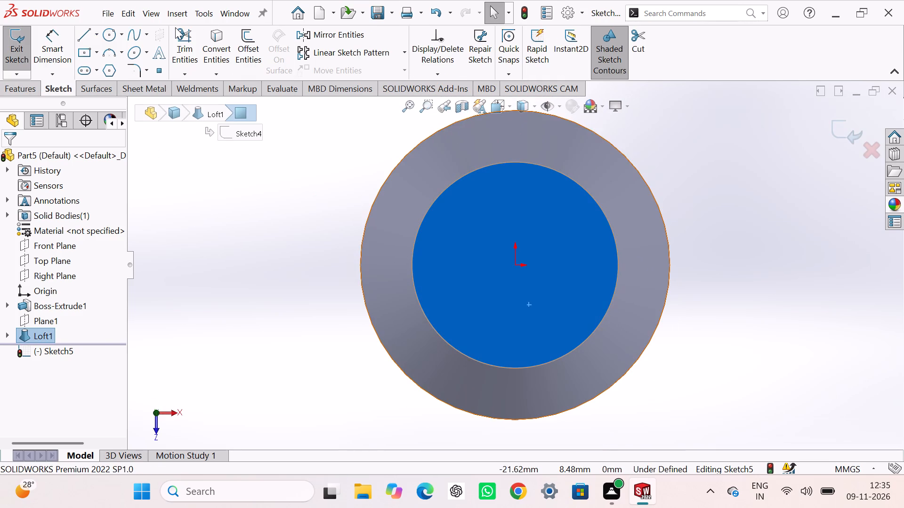
left_click(221, 40)
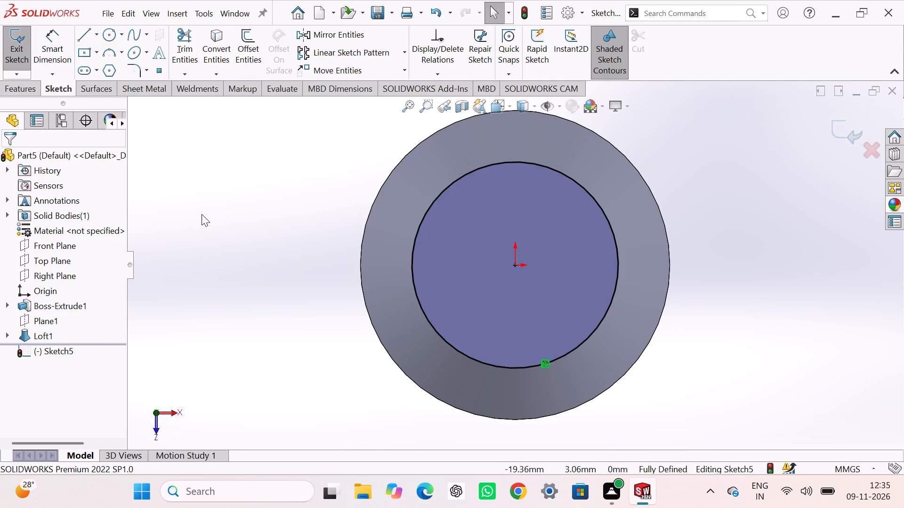
key("ctrl+7")
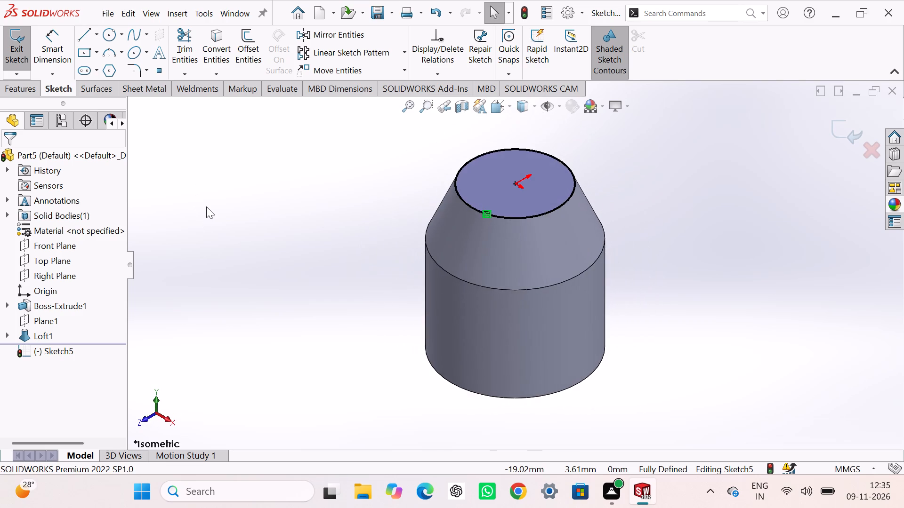
left_click(842, 132)
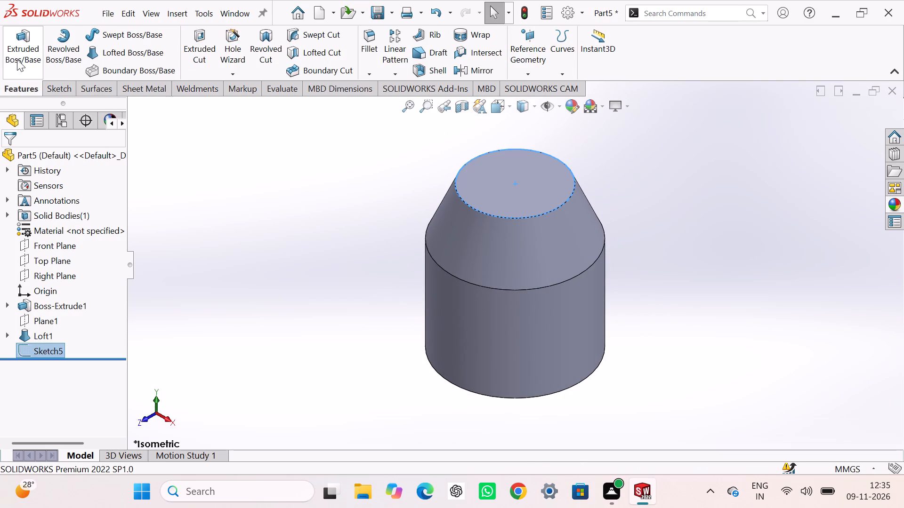
Extrude the converted circle upward from the loft's top face as a blind boss 16.94 mm deep with merged result.
left_click(16, 52)
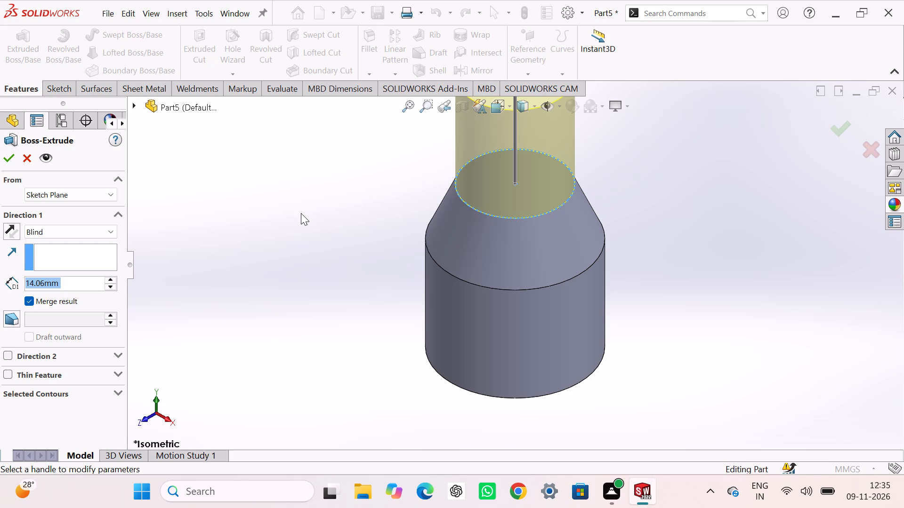
key("1")
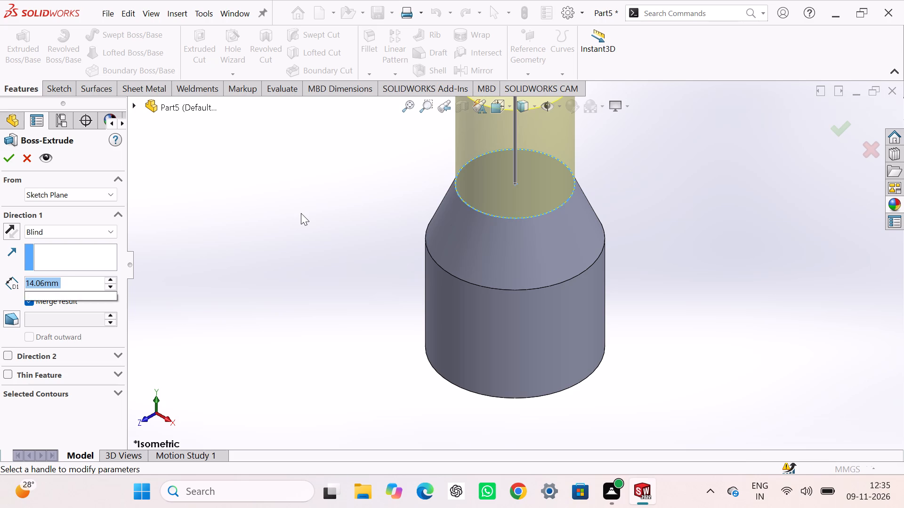
type("6.94")
key("Return")
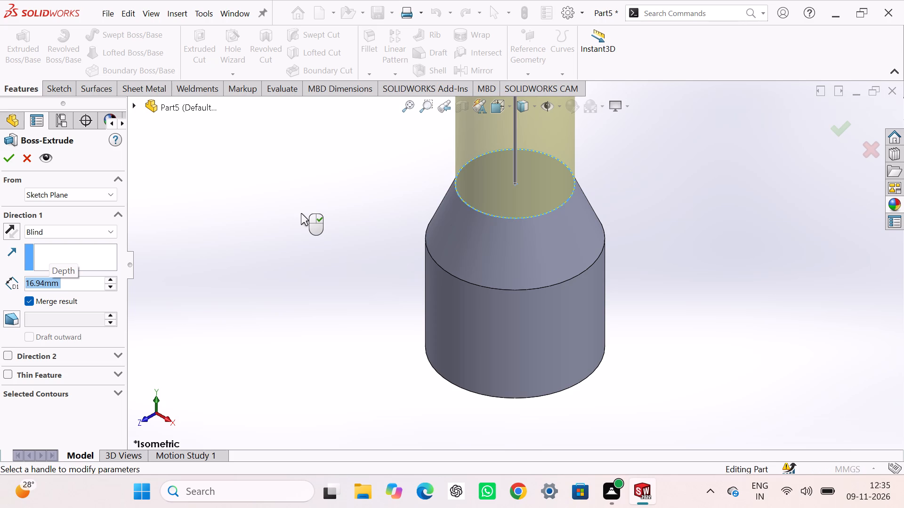
key("Return")
Sketch on the Front Plane a corner rectangle about 2.5 by 7.6 mm, inward and down from the neck's upper +X corner.
scroll(330, 158, "up", 3)
scroll(355, 215, "up", 1)
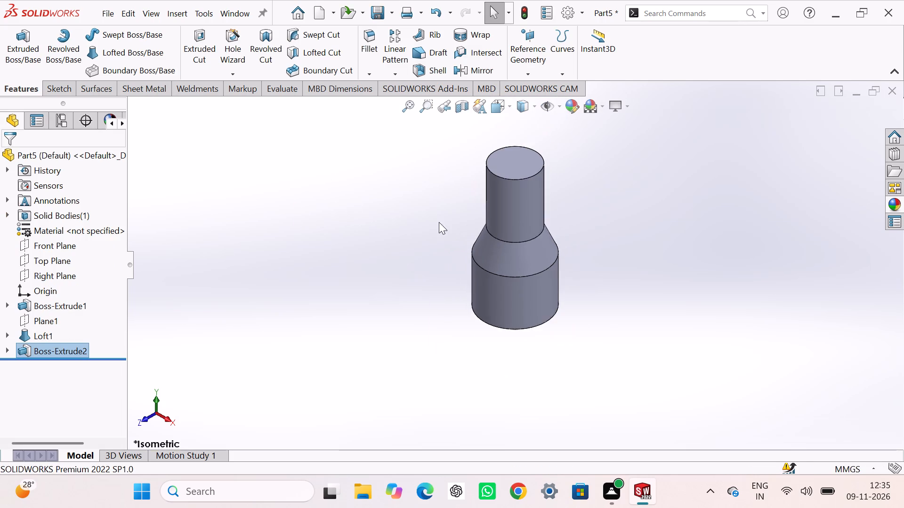
scroll(497, 222, "down", 2)
left_click(321, 233)
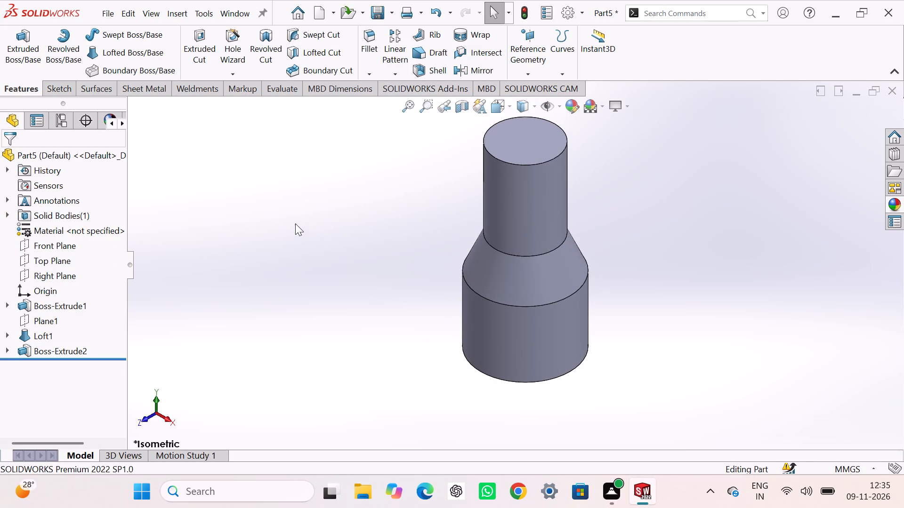
left_click(65, 246)
left_click(73, 232)
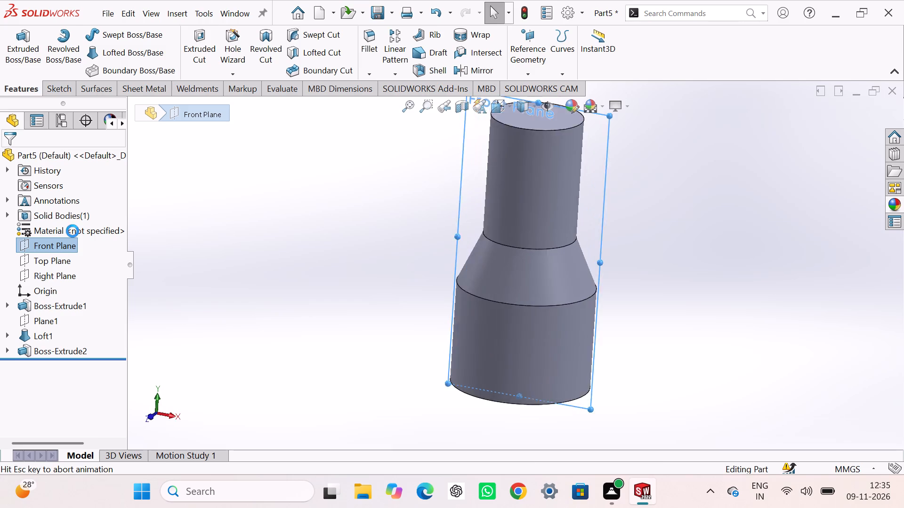
left_click(303, 192)
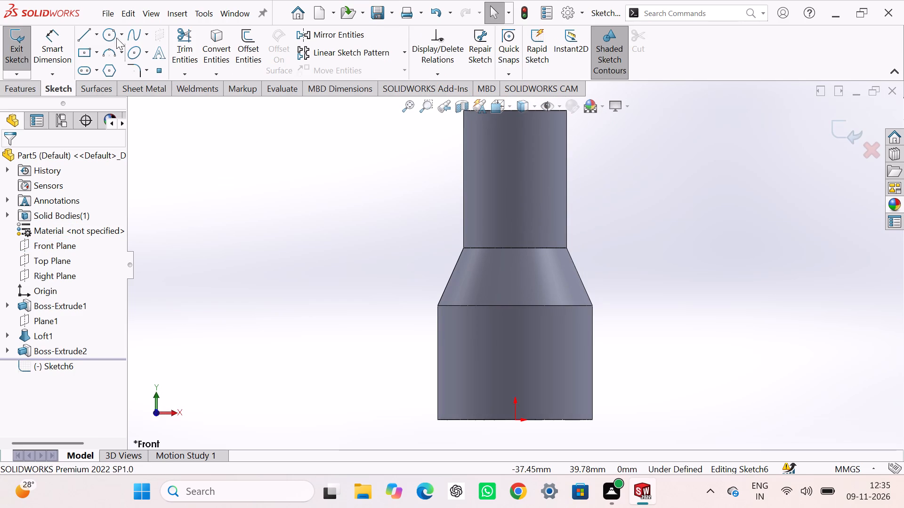
left_click(96, 50)
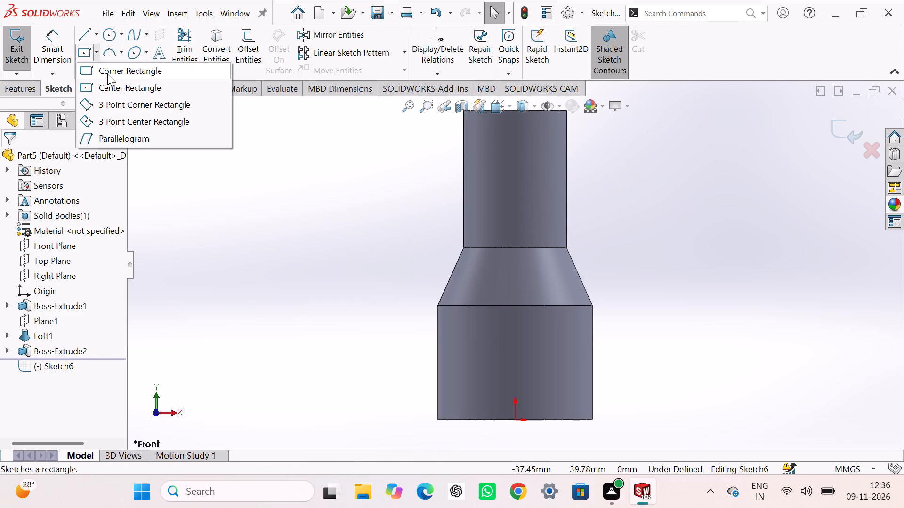
left_click(108, 74)
scroll(547, 180, "up", 1)
scroll(563, 163, "down", 1)
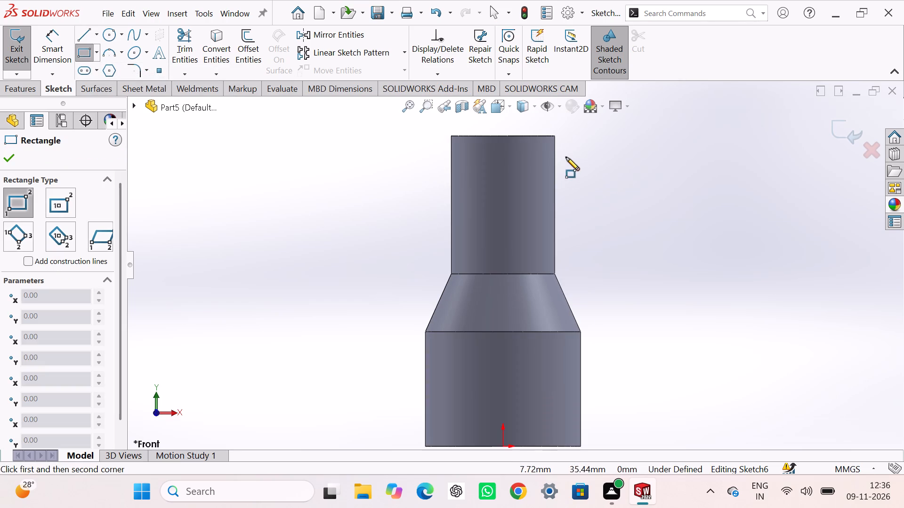
left_click(556, 137)
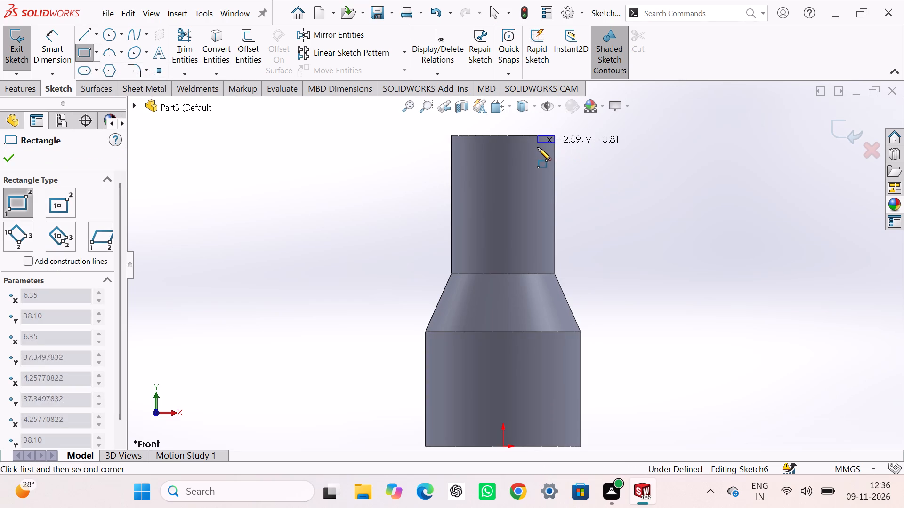
left_click(534, 198)
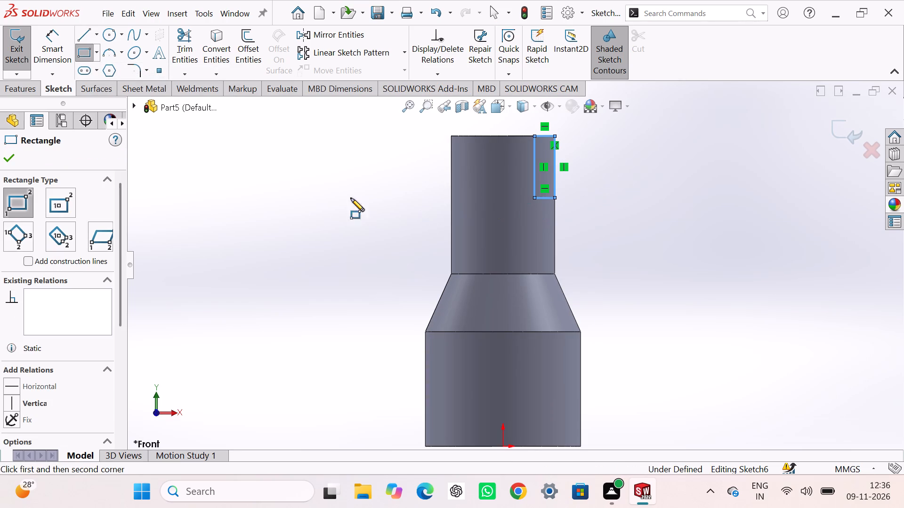
right_click(278, 192)
left_click(303, 199)
Dimension the rectangle's vertical side along the neck's outer edge at 11.43 mm.
right_click_drag(295, 243, 303, 164)
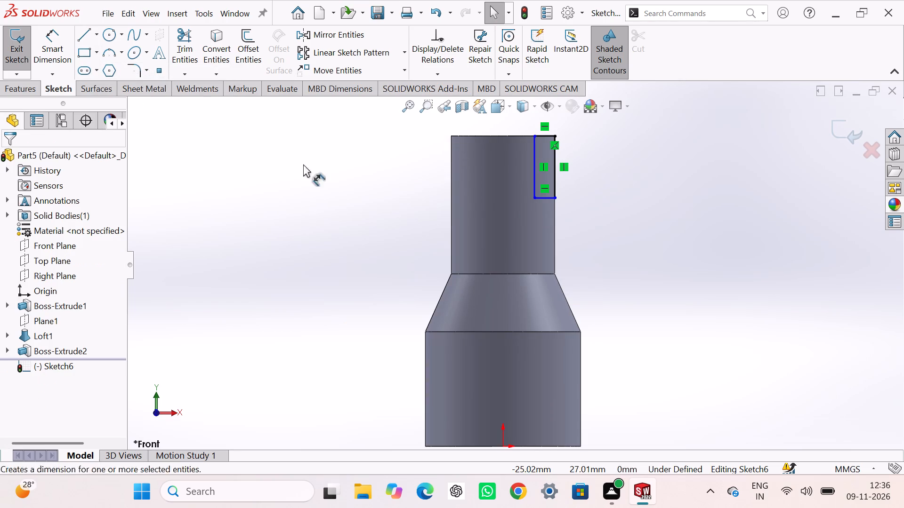
right_click_drag(303, 164, 302, 123)
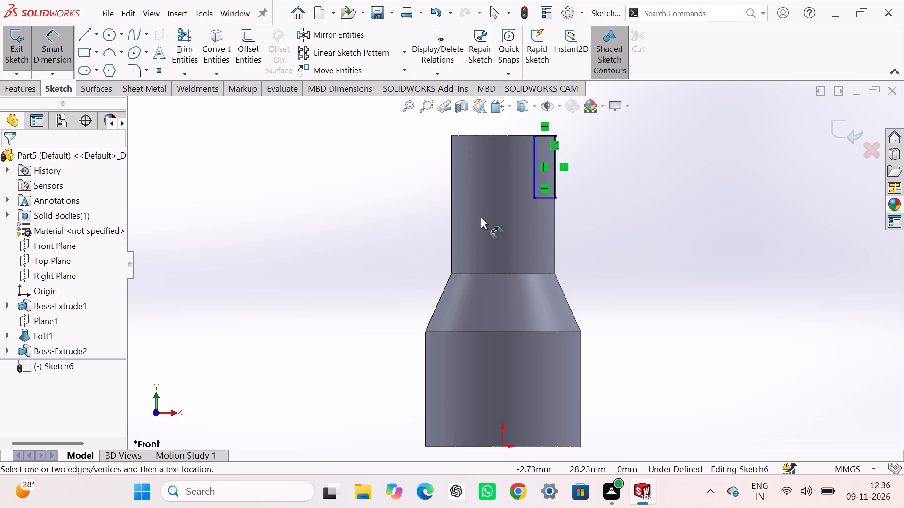
left_click(556, 180)
left_click(589, 173)
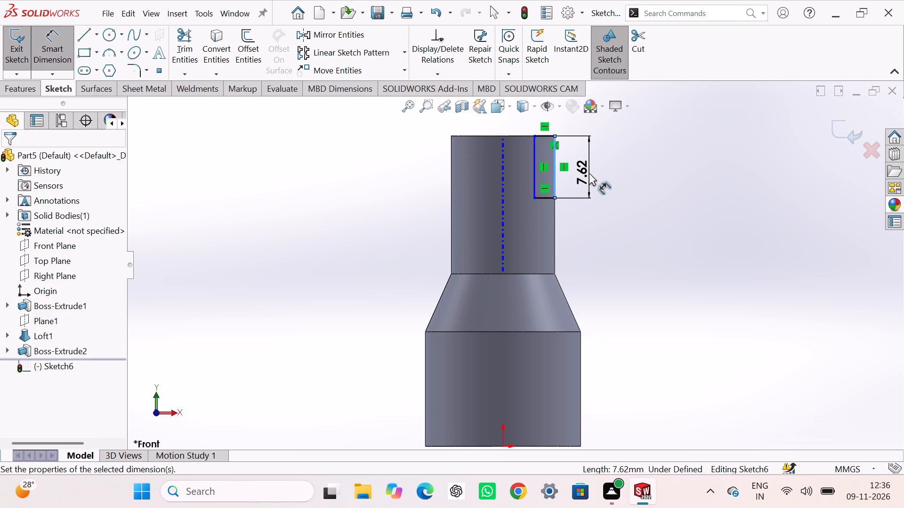
type("11")
type(".43")
key("Return")
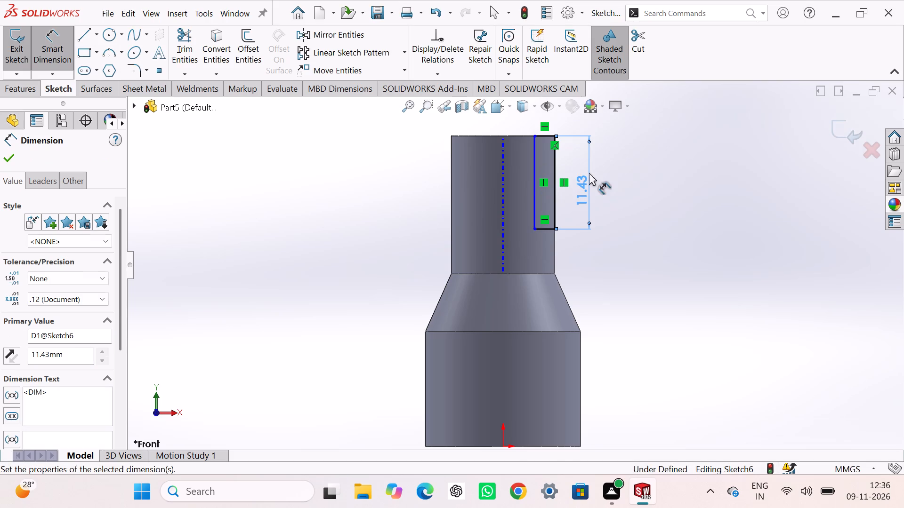
left_click(649, 194)
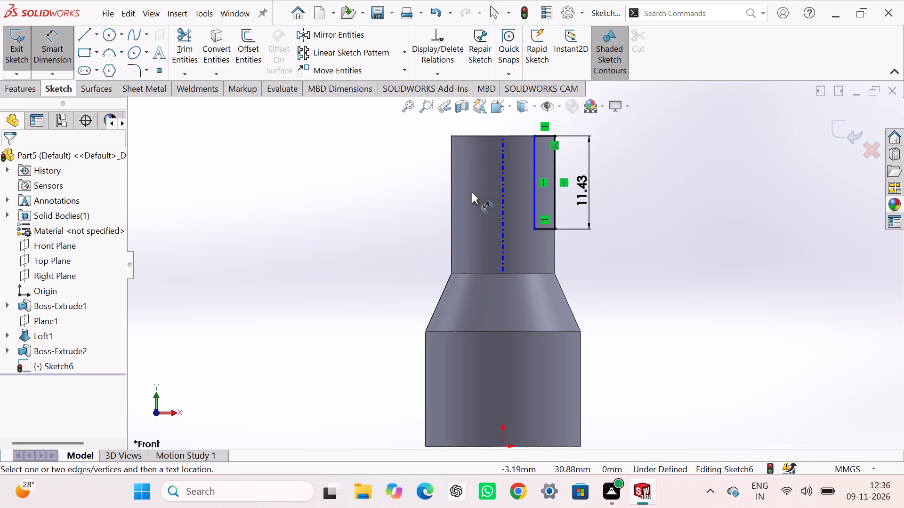
Dimension the distance from the neck's opposite top corner to the rectangle's inner vertical side at 11.11 mm, and close the sketch.
left_click(452, 158)
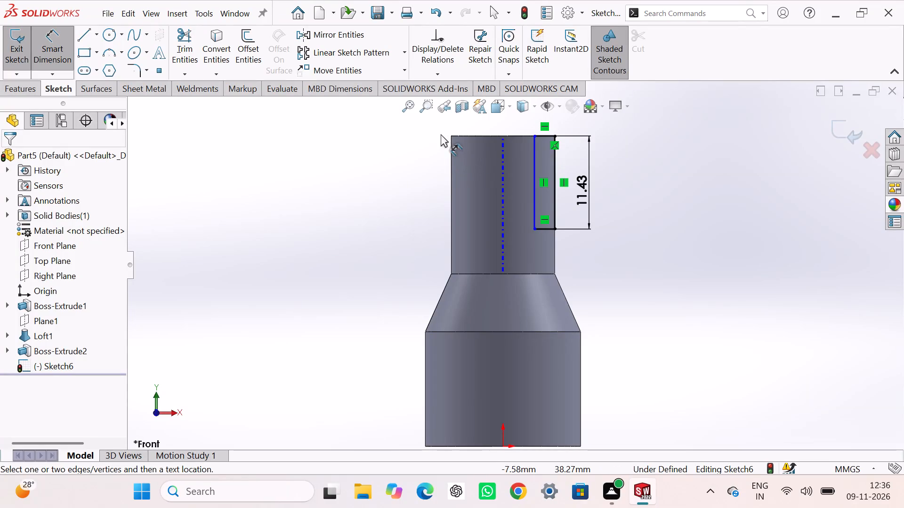
left_click(451, 136)
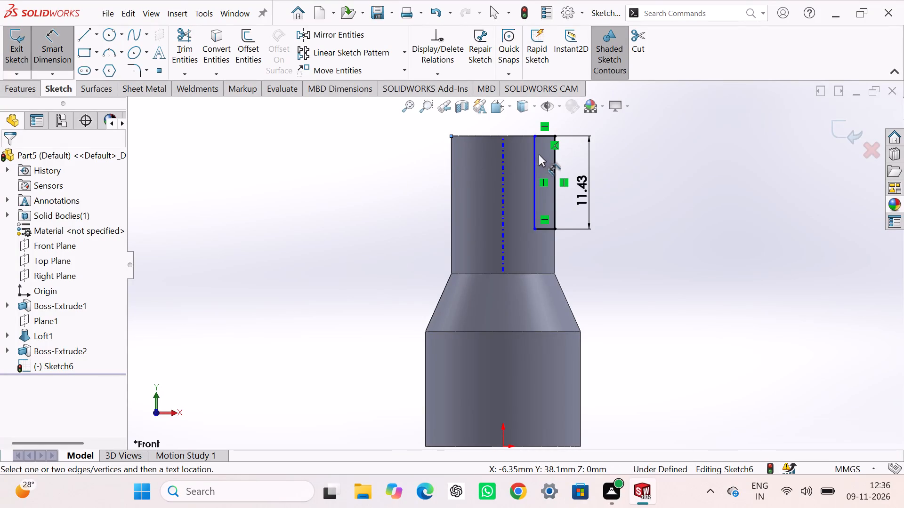
left_click(534, 152)
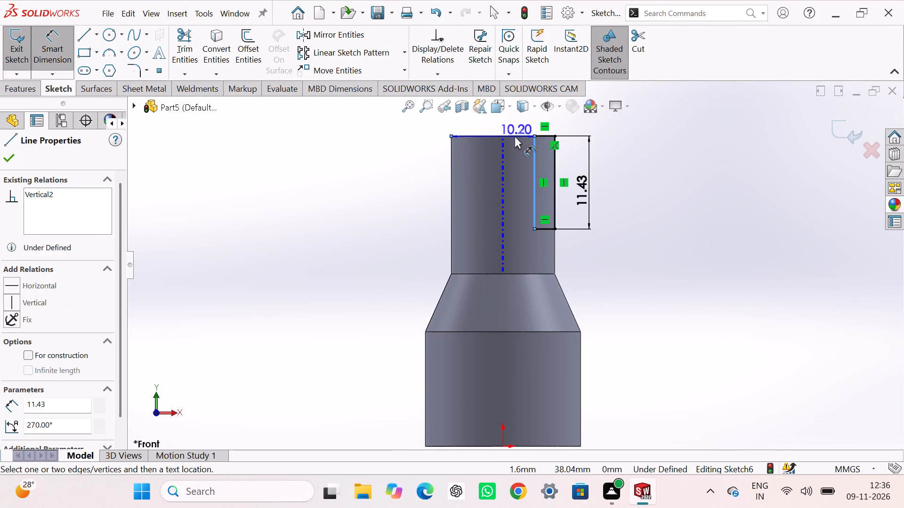
left_click(492, 126)
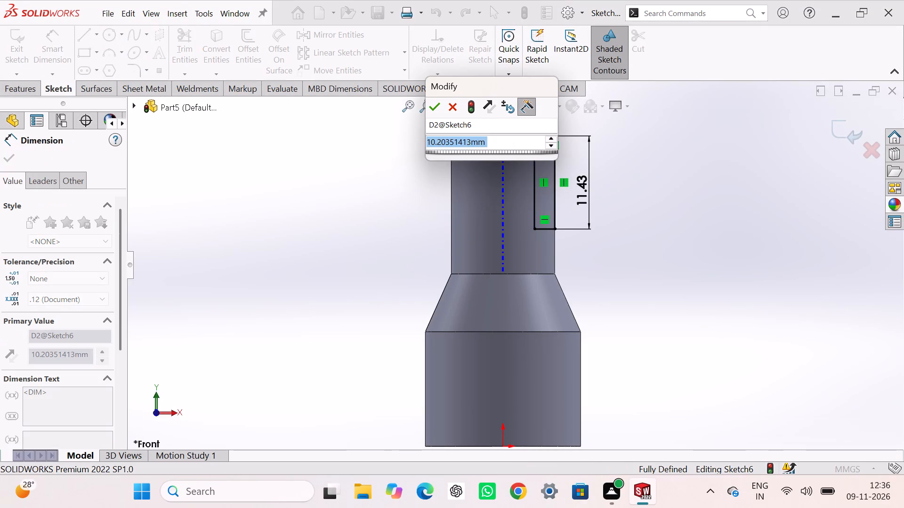
type("11.11")
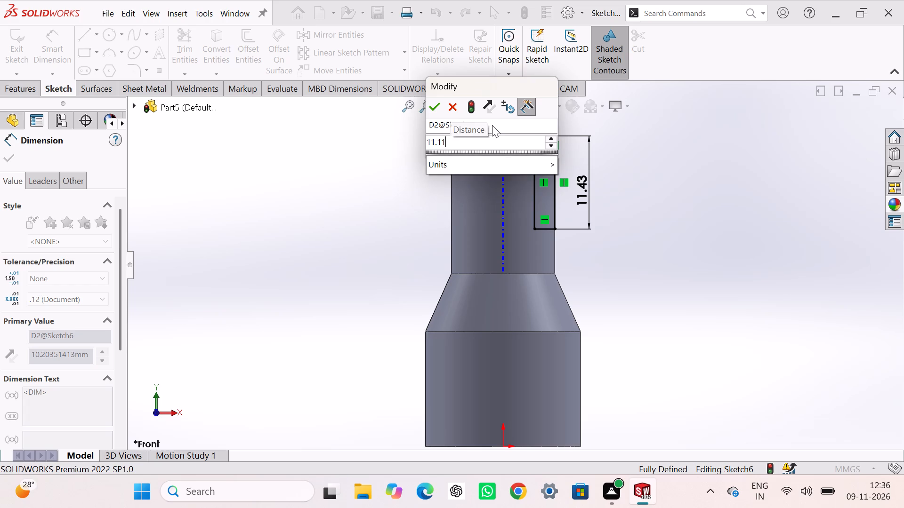
key("Return")
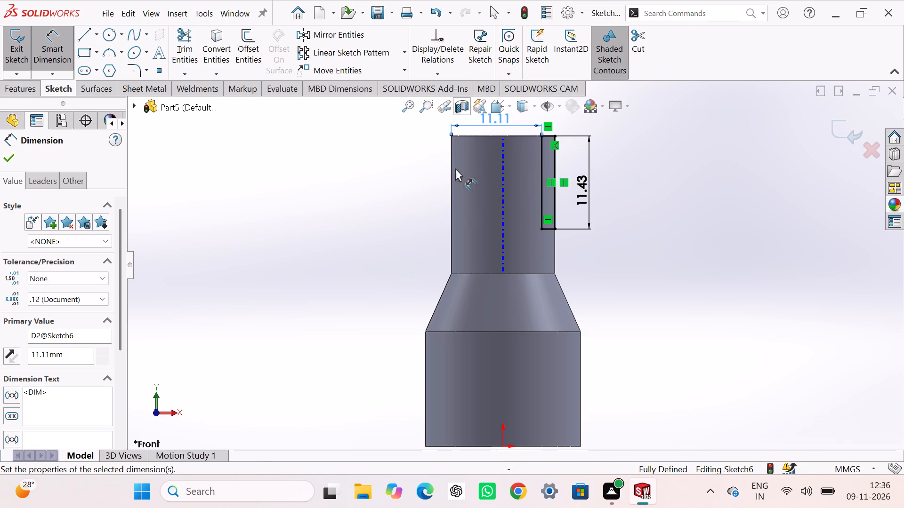
left_click(9, 162)
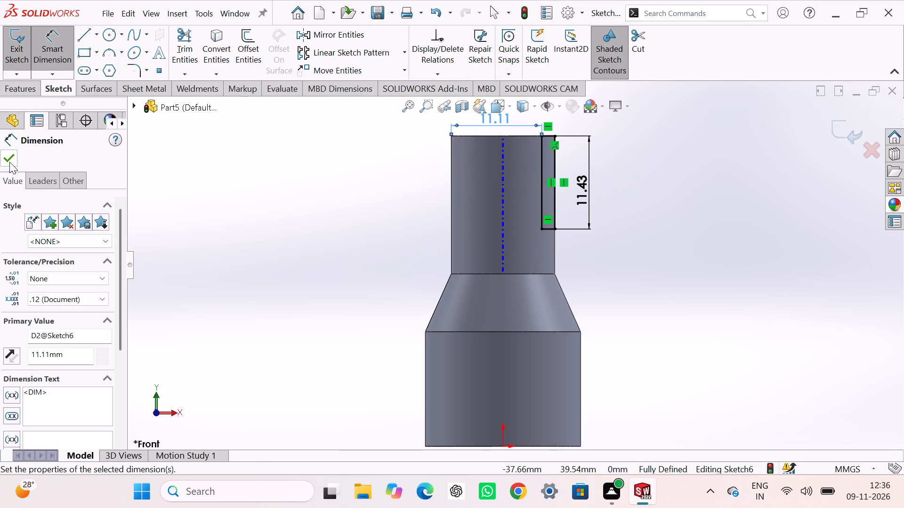
left_click(21, 64)
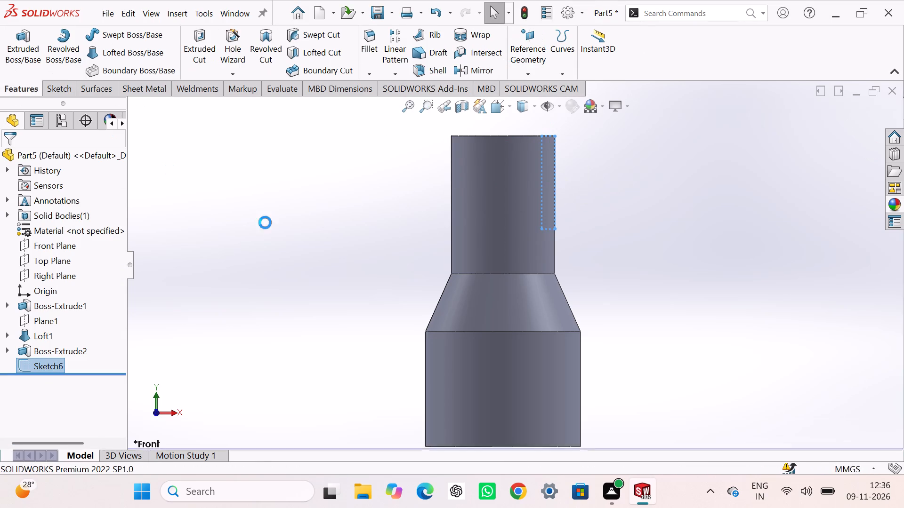
Cut-extrude the rectangle with a Mid Plane end condition and 16.94 mm depth to form a flat on the neck.
middle_click_drag(265, 222, 232, 302)
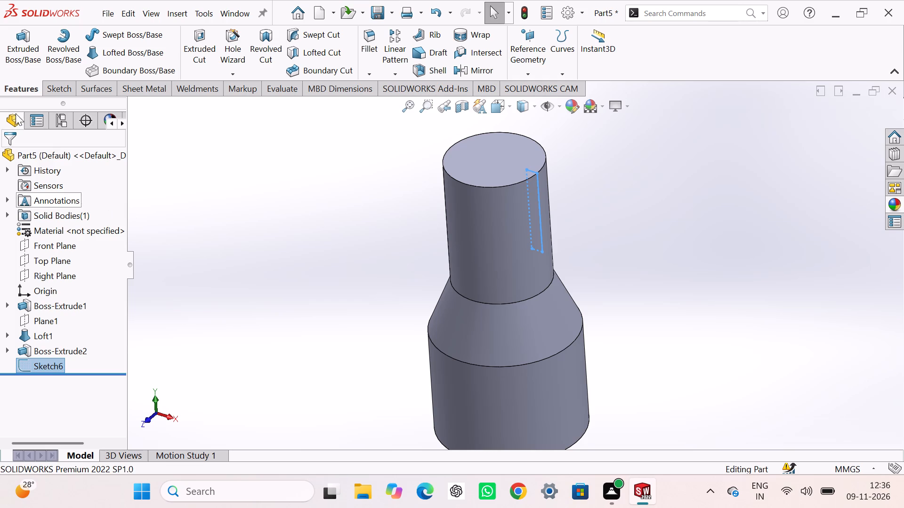
left_click(197, 47)
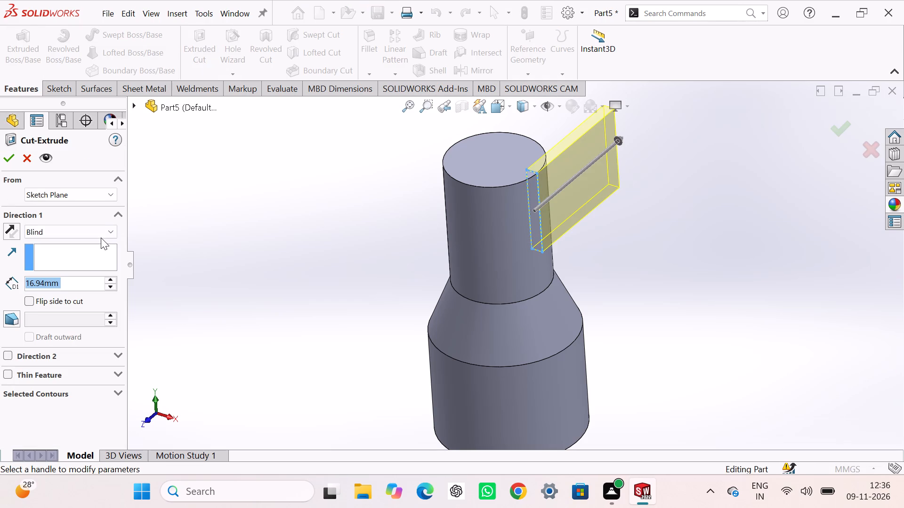
left_click(110, 232)
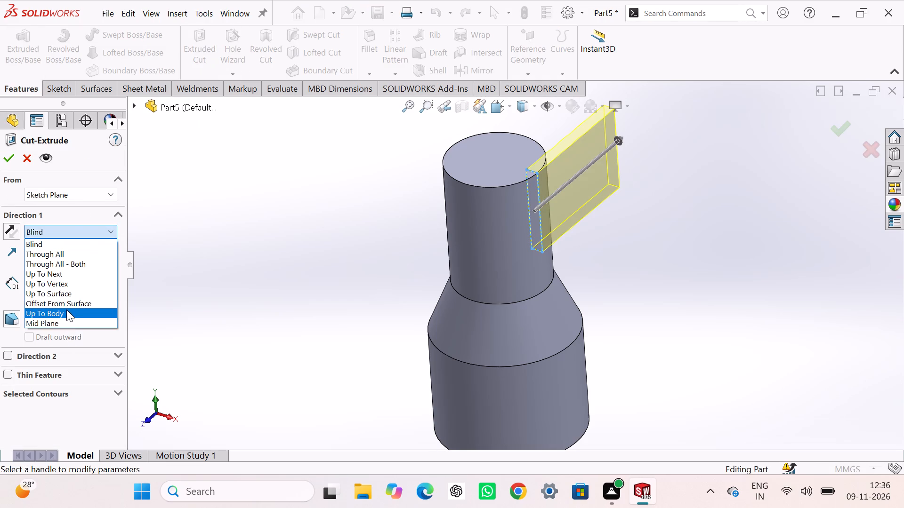
left_click(69, 325)
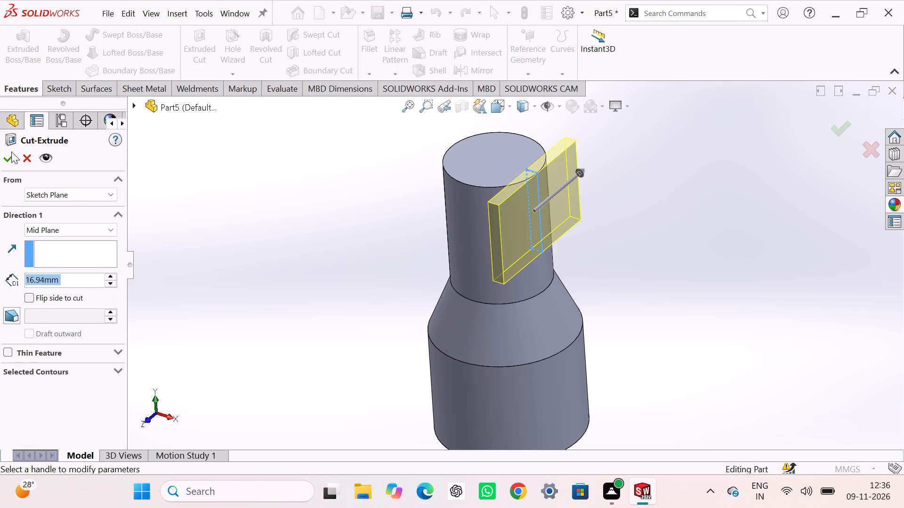
left_click(12, 157)
left_click(245, 207)
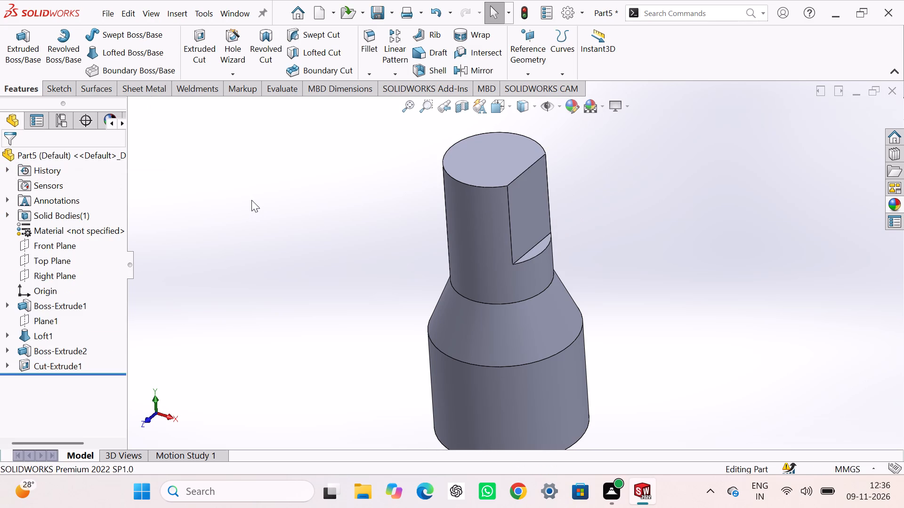
Sketch a circle about 8.78 mm in diameter, centred on the origin, on the bottom face of the base cylinder.
scroll(416, 266, "up", 4)
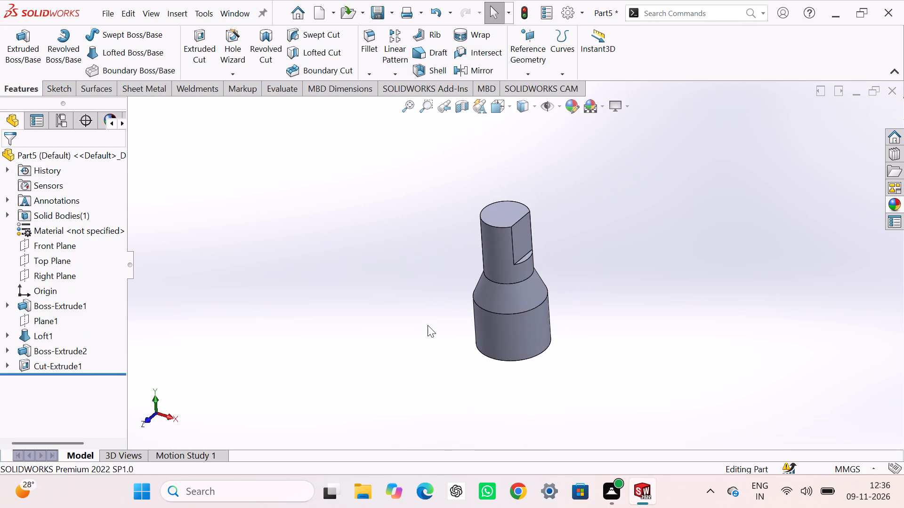
scroll(428, 322, "down", 2)
middle_click_drag(441, 371, 469, 339)
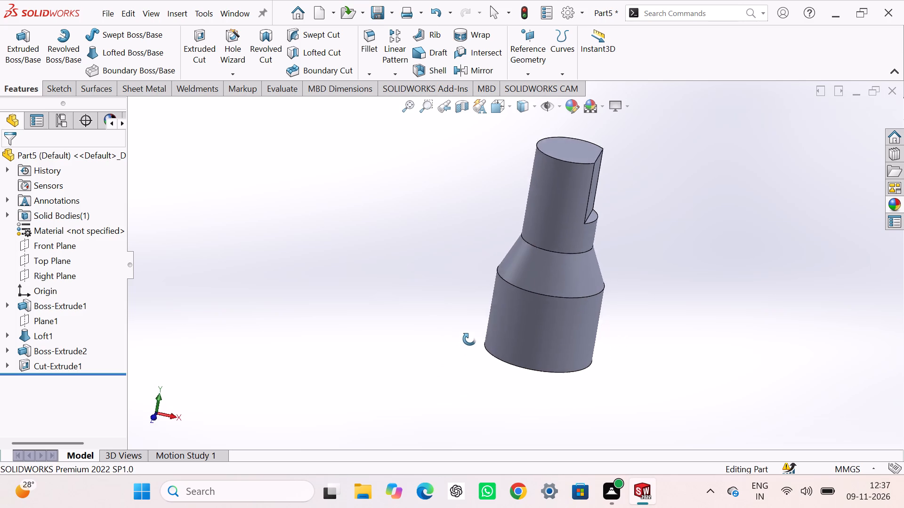
middle_click_drag(469, 339, 513, 210)
left_click(541, 311)
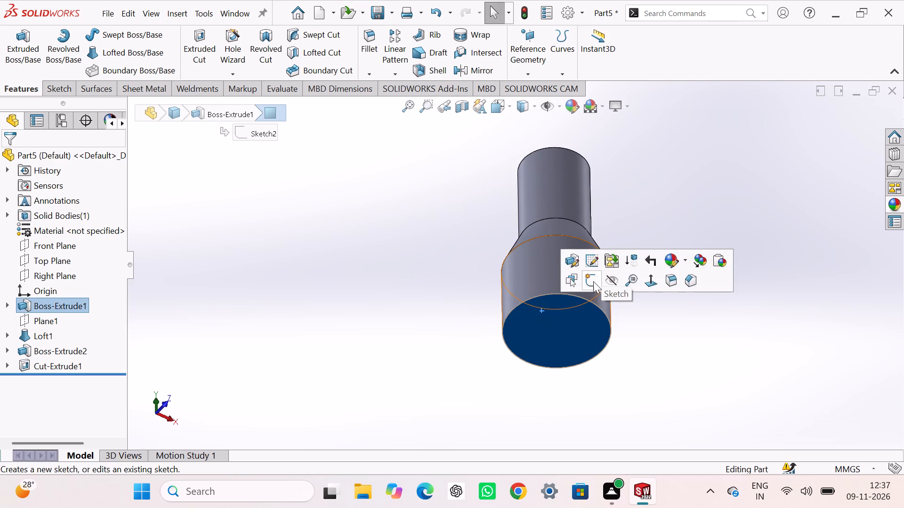
left_click(591, 284)
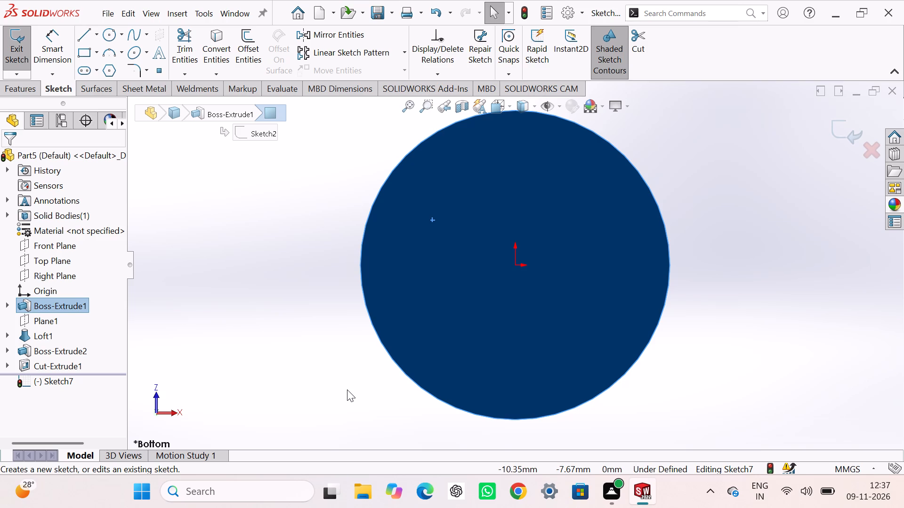
left_click(113, 39)
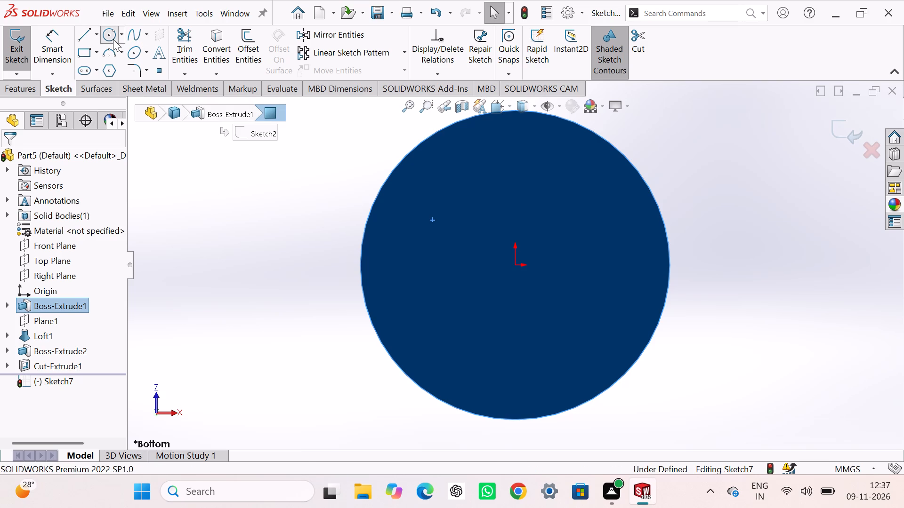
left_click(516, 267)
left_click(550, 327)
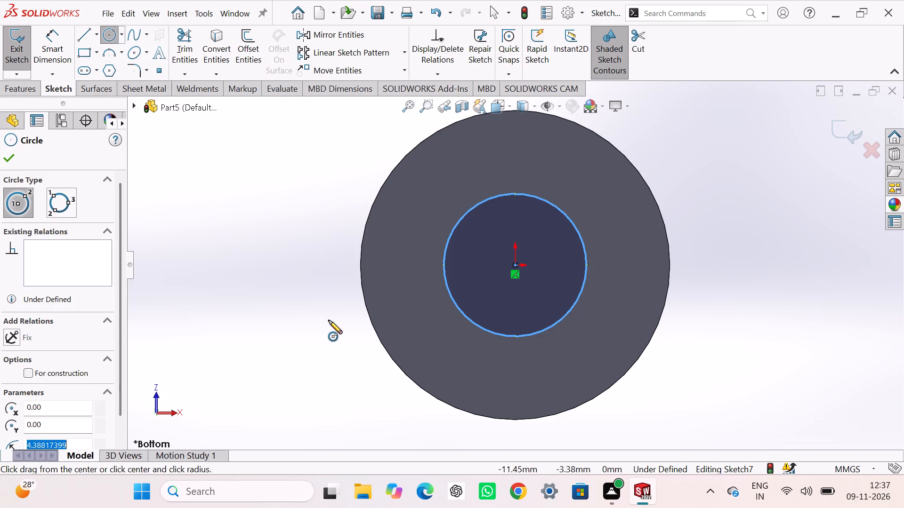
Add a diameter dimension to the circle on the bottom face and open its value for editing.
right_click_drag(329, 320, 327, 192)
left_click(449, 237)
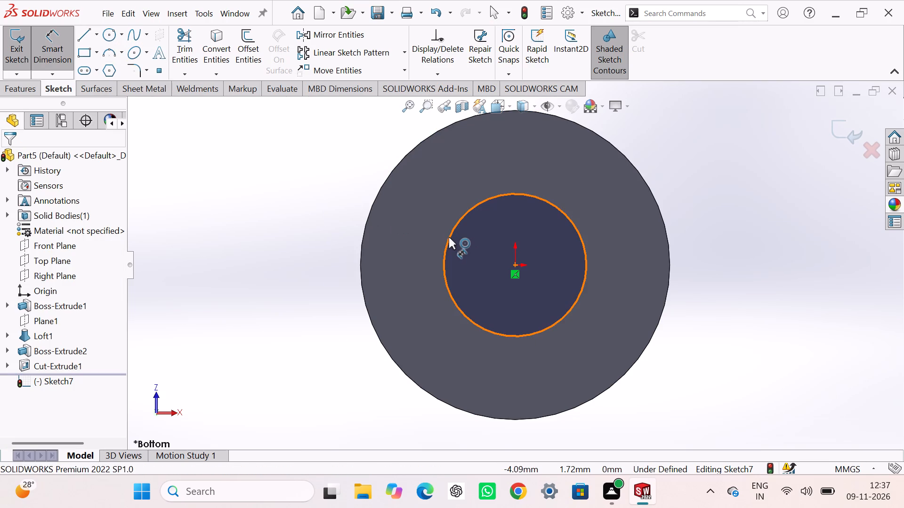
left_click(300, 245)
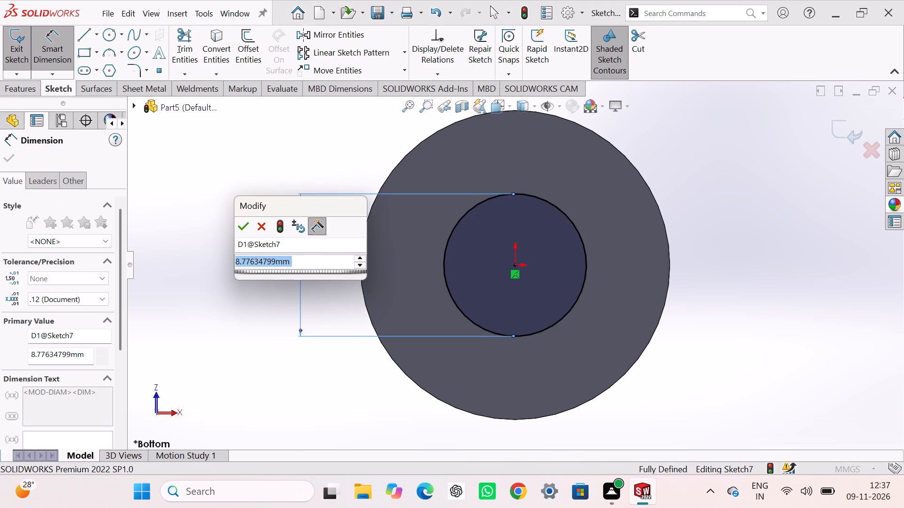
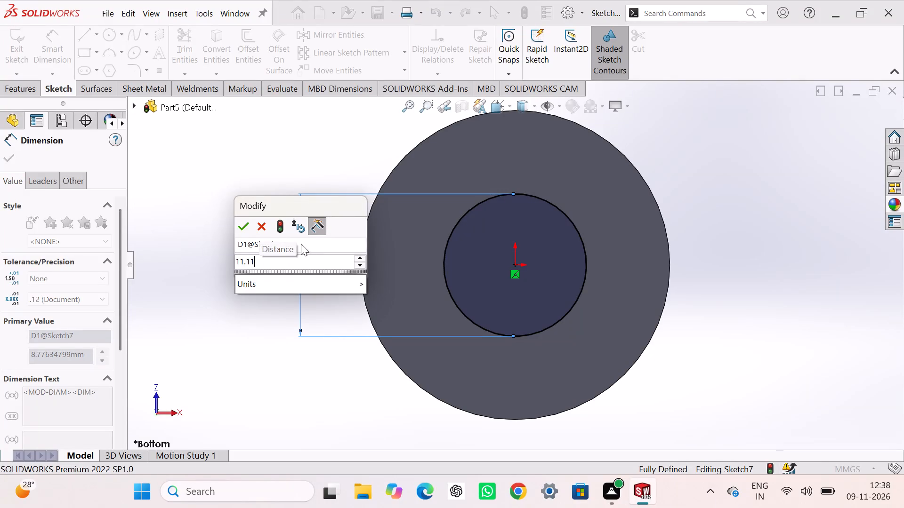
Set the bottom-face circle's diameter to 11.11 mm and close the sketch.
key("Return")
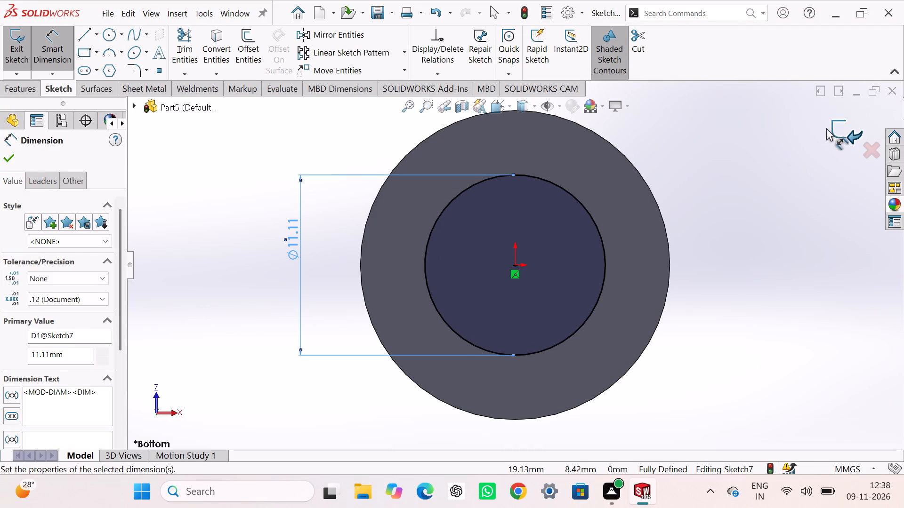
left_click(826, 128)
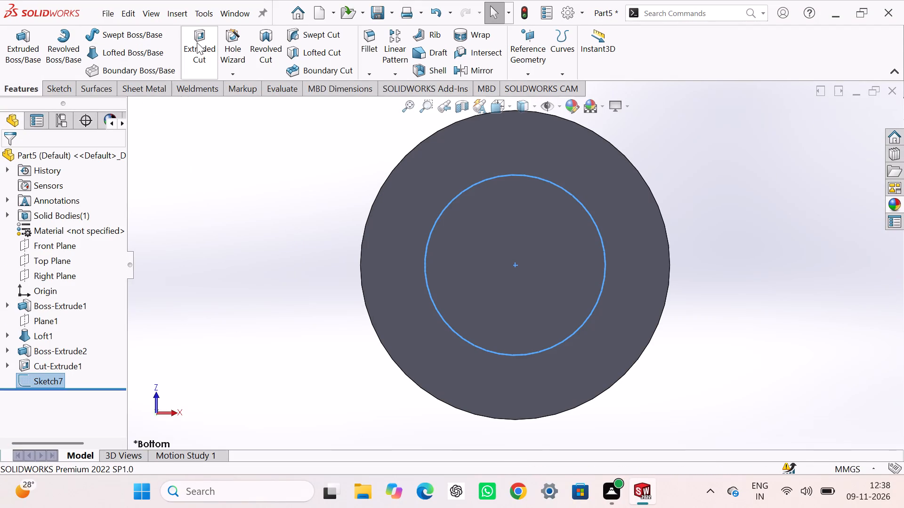
Cut-extrude the bottom-face circle with a Mid Plane end condition and 14.06 mm depth to form a bore in the base cylinder.
left_click(198, 41)
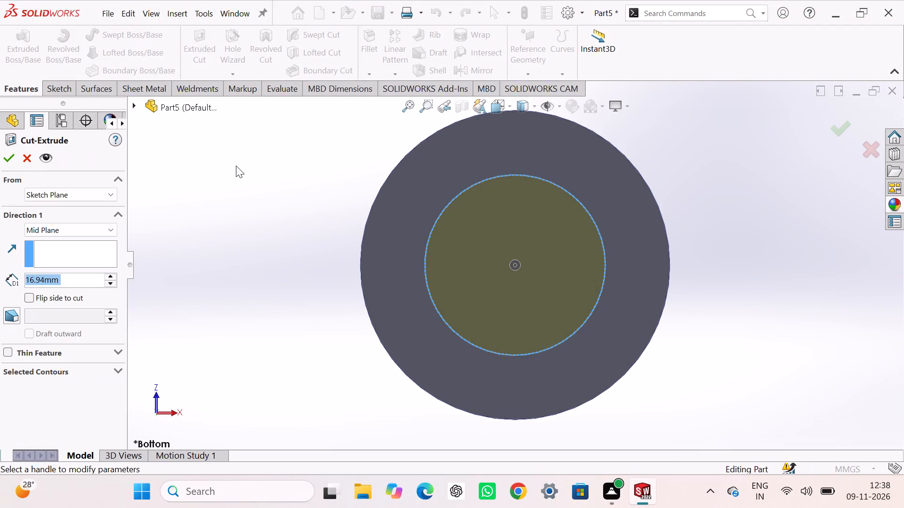
type("14.0")
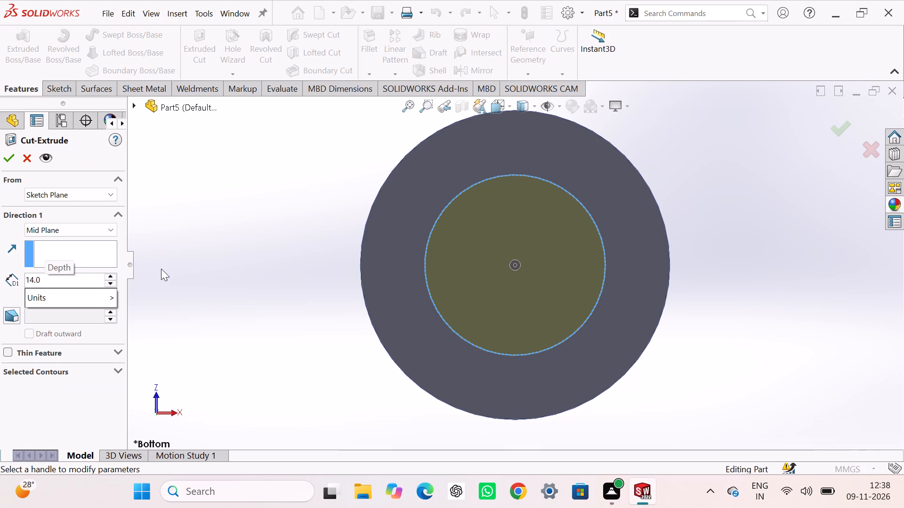
key("6")
key("Return")
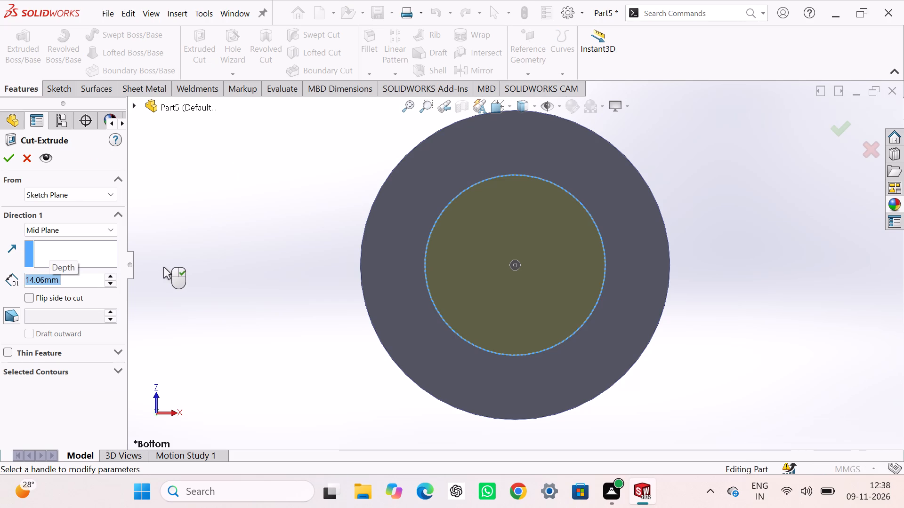
left_click(5, 161)
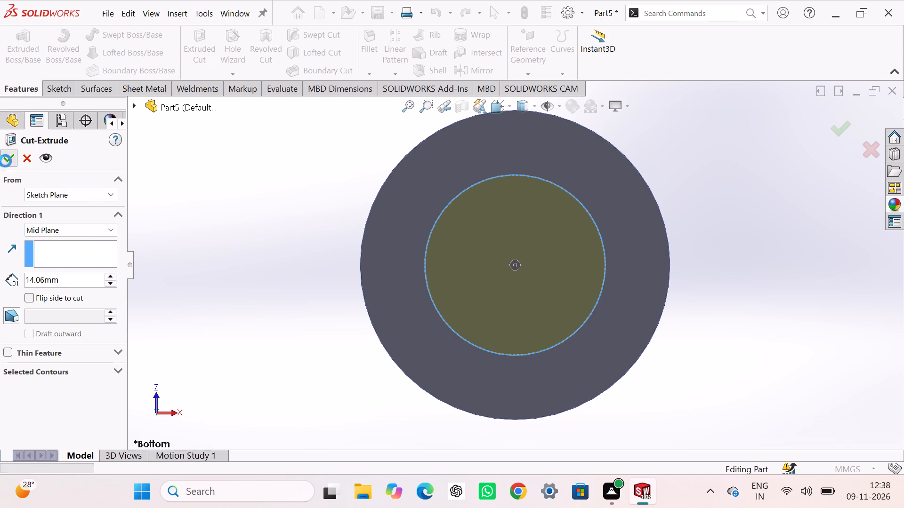
left_click(260, 234)
middle_click_drag(262, 234, 479, 259)
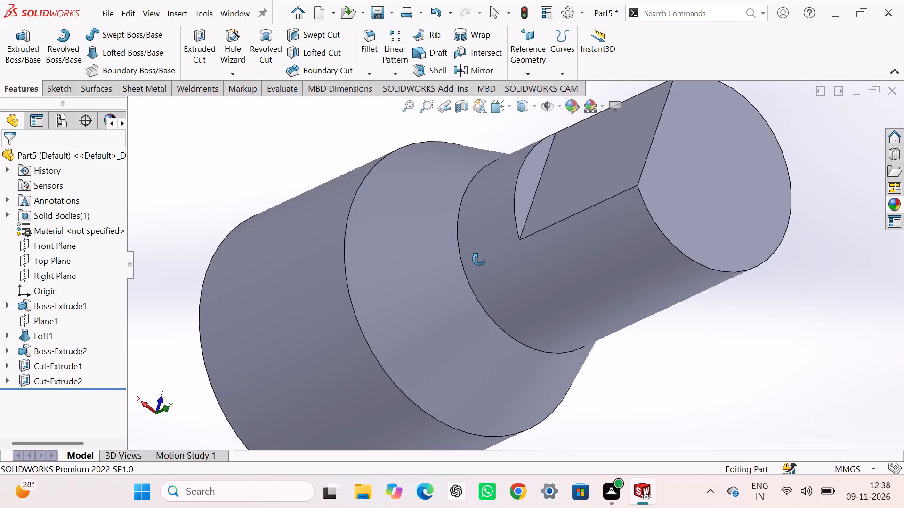
middle_click_drag(479, 259, 430, 170)
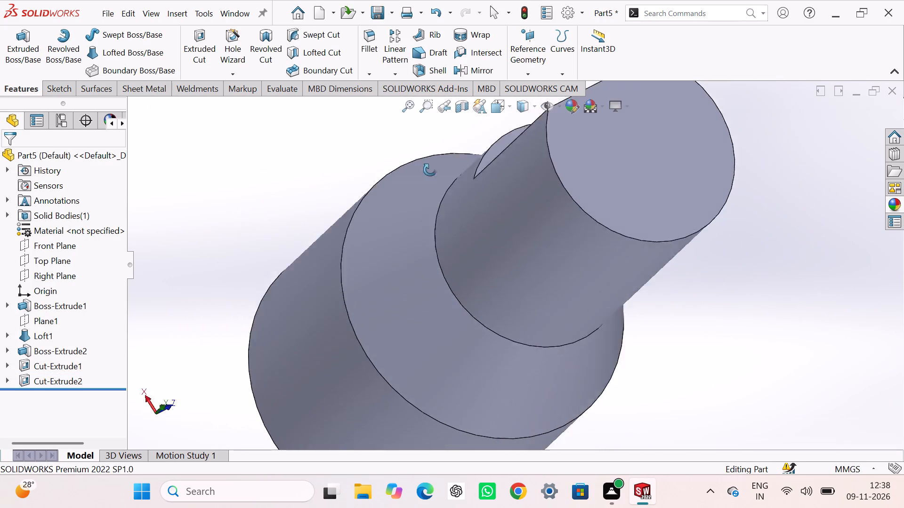
middle_click_drag(430, 170, 420, 157)
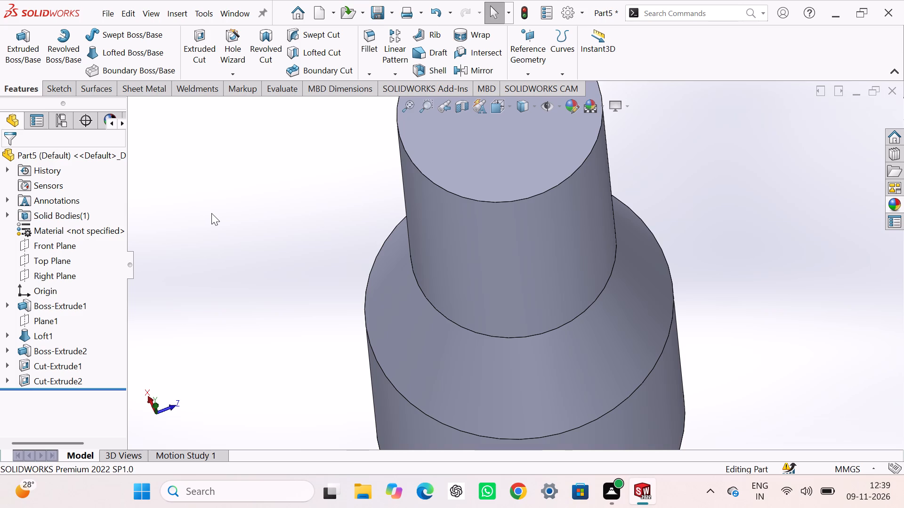
key("ctrl+7")
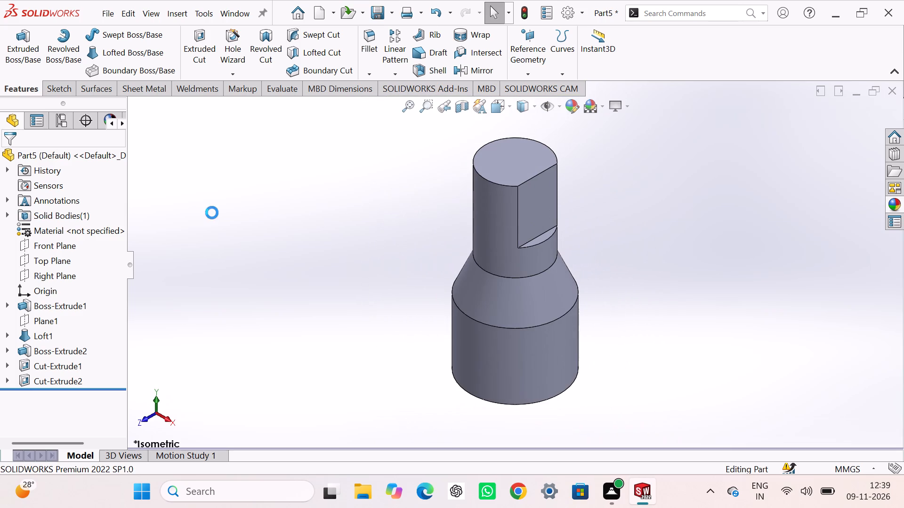
left_click(232, 214)
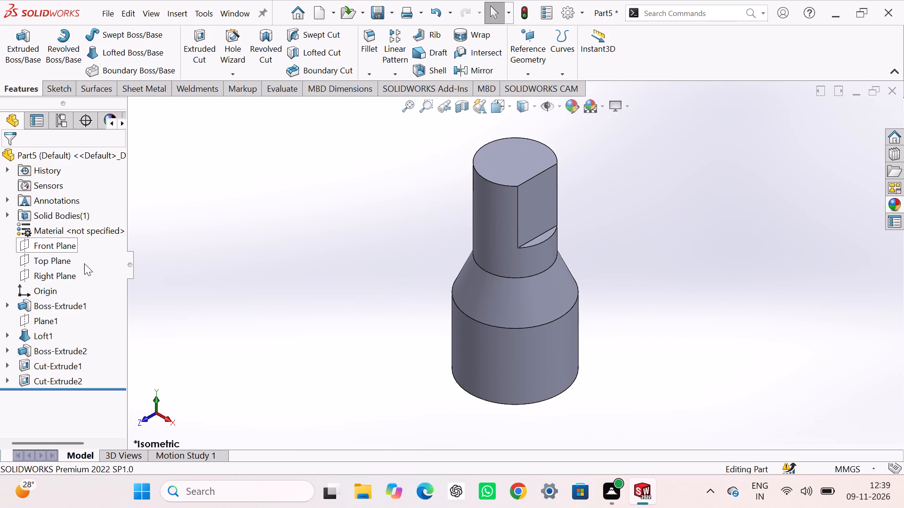
Sketch a circle about 4.67 mm in diameter on the Right Plane, centred about 5.98 mm directly above the origin.
left_click(63, 251)
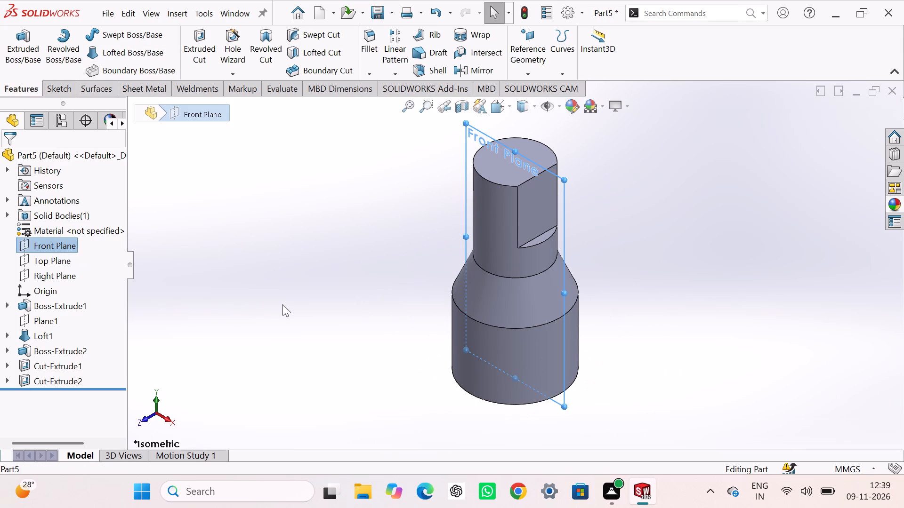
left_click(301, 304)
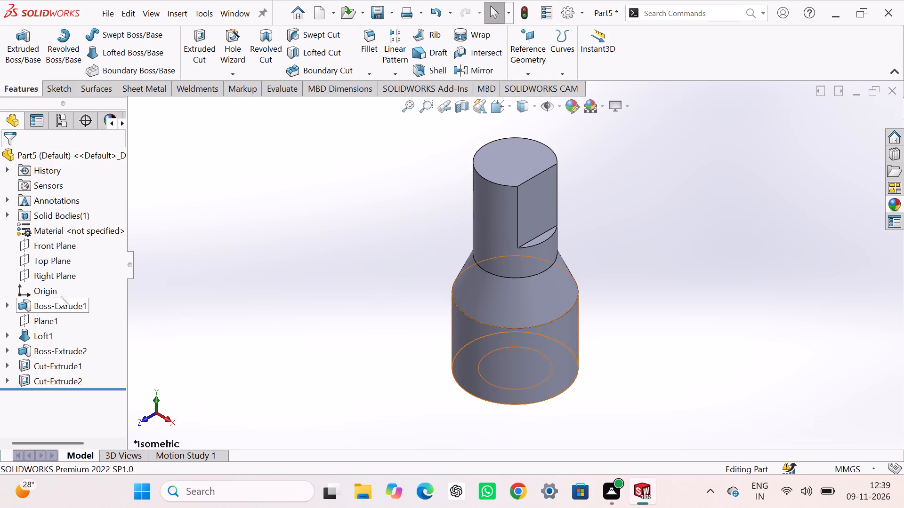
left_click(56, 277)
left_click(67, 260)
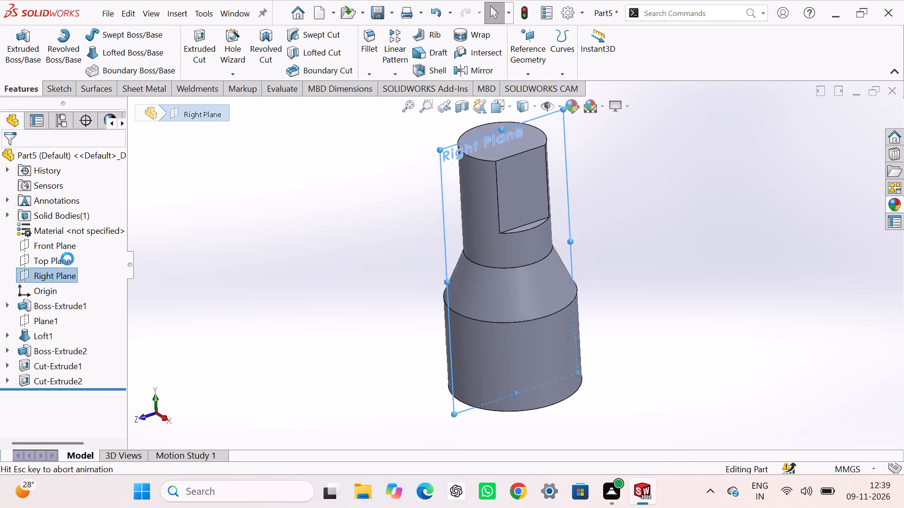
left_click(210, 268)
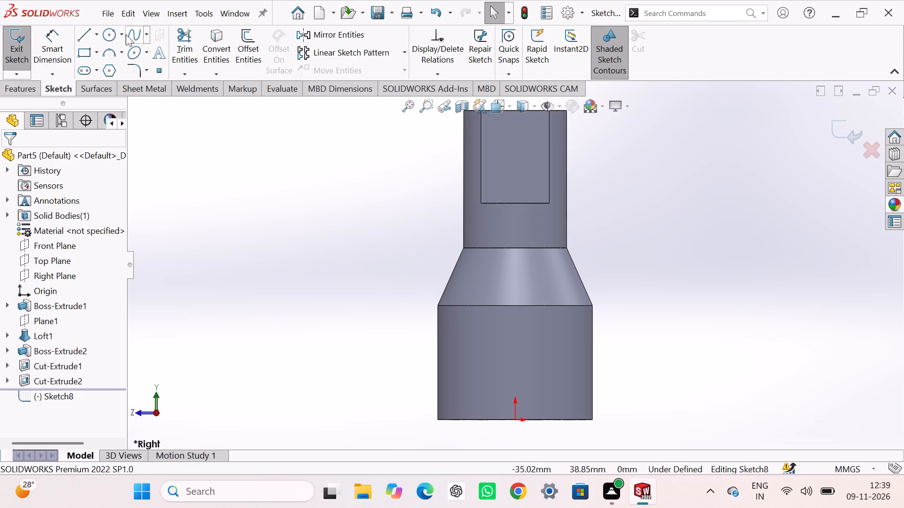
left_click(105, 35)
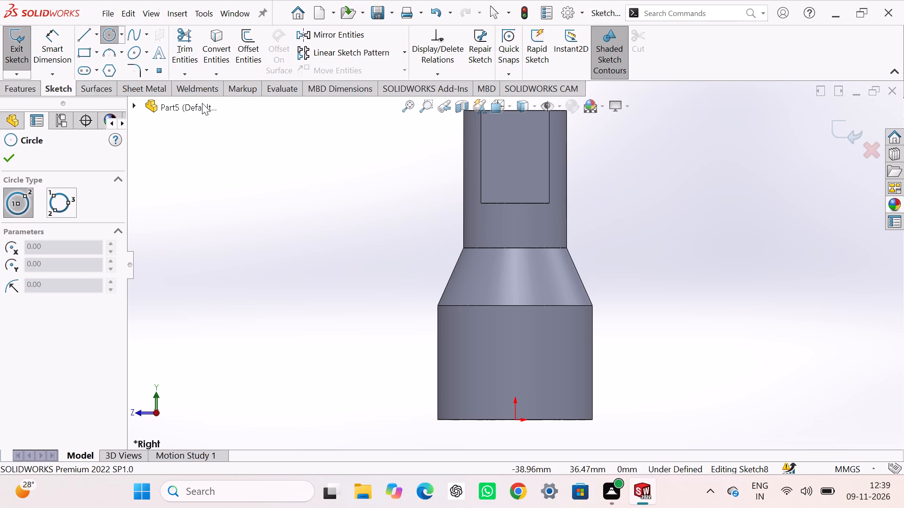
left_click(517, 371)
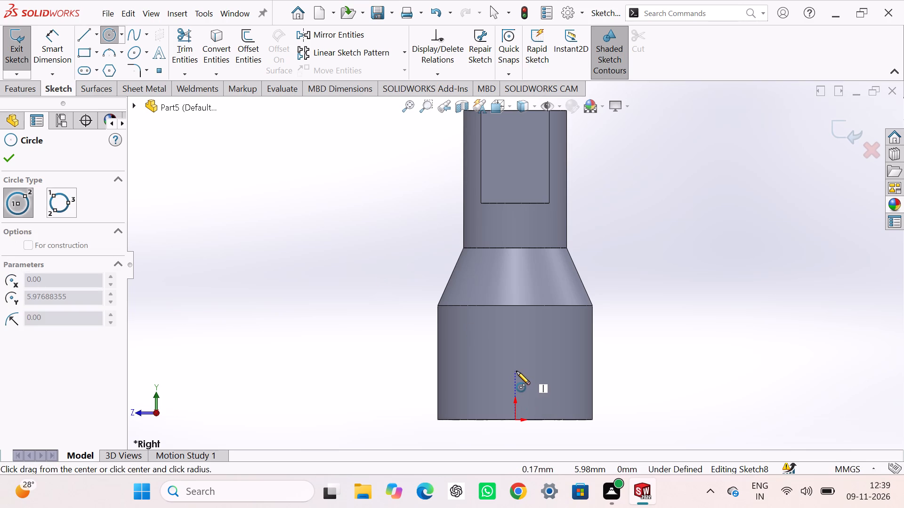
left_click(523, 389)
Dimension the distance from the circle's centre to the origin at 6.38 mm.
right_click_drag(339, 378, 355, 274)
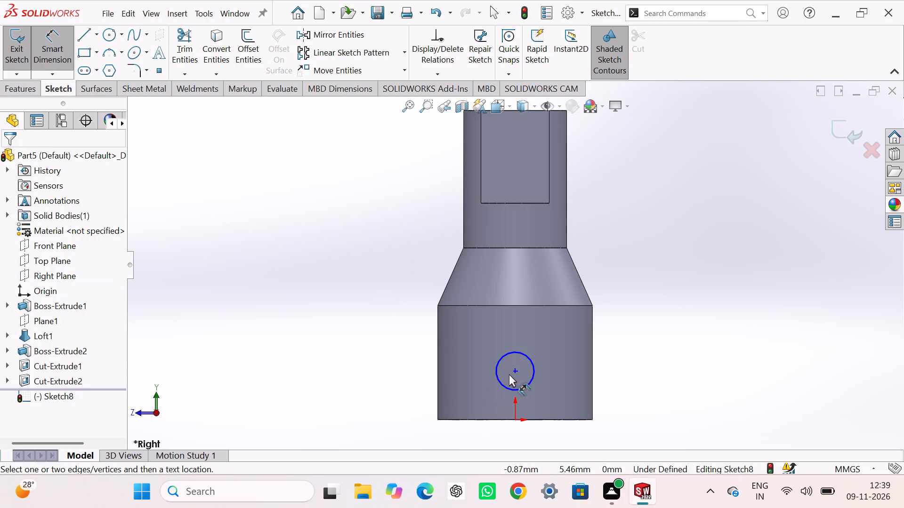
left_click(516, 371)
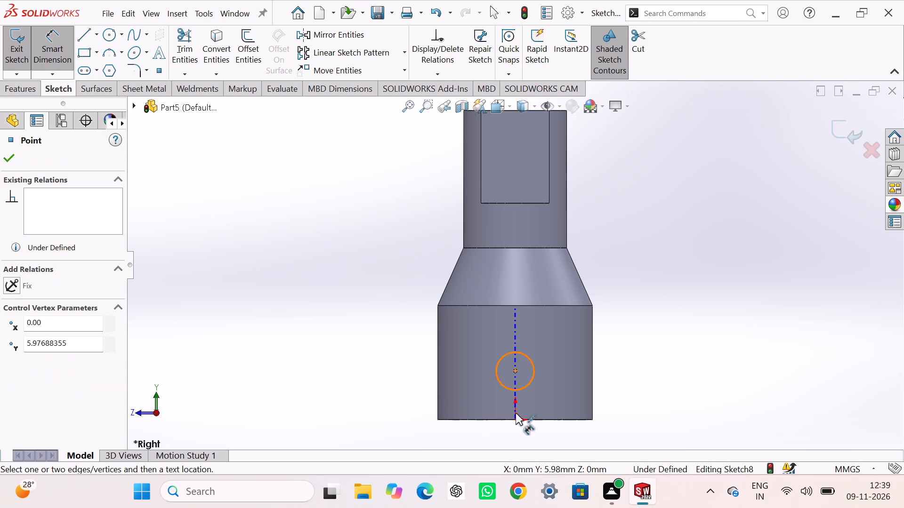
left_click(516, 420)
left_click(334, 397)
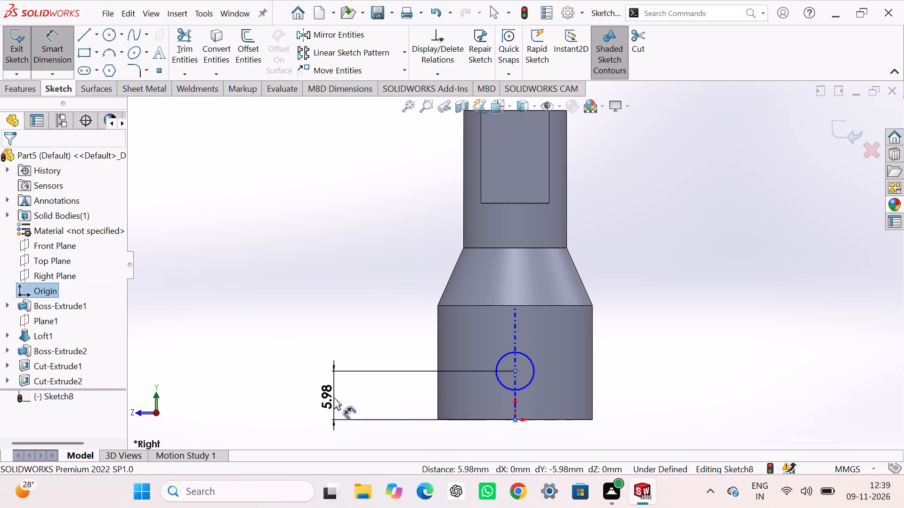
type("6.38")
key("Return")
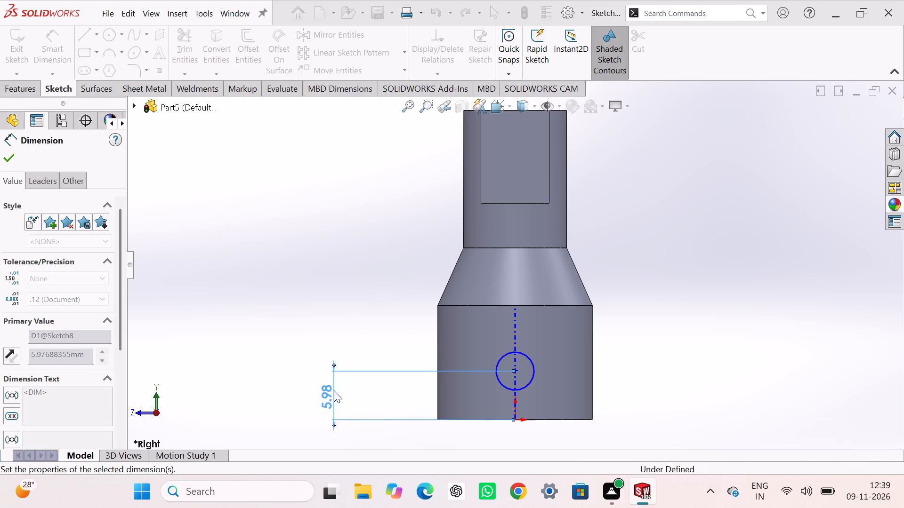
Dimension the diameter of the circle on the Right Plane at 2.38 mm.
left_click(533, 361)
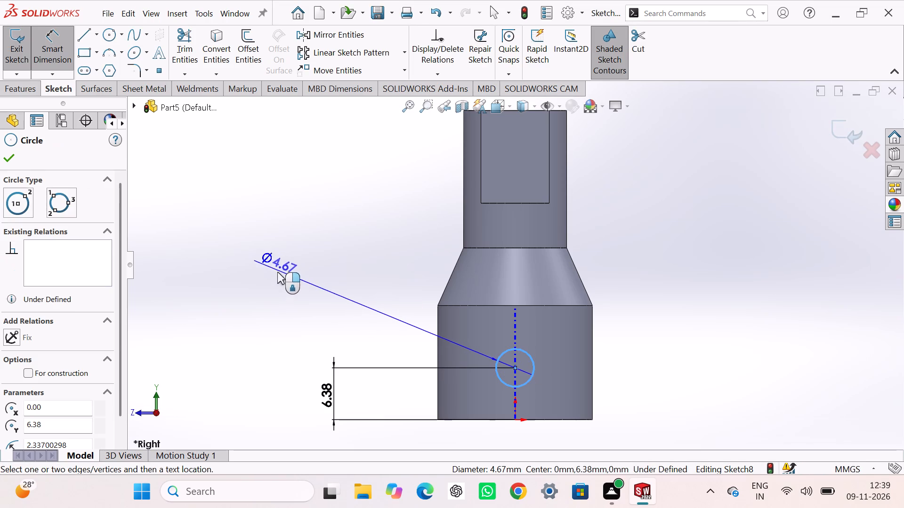
left_click(284, 282)
key("2")
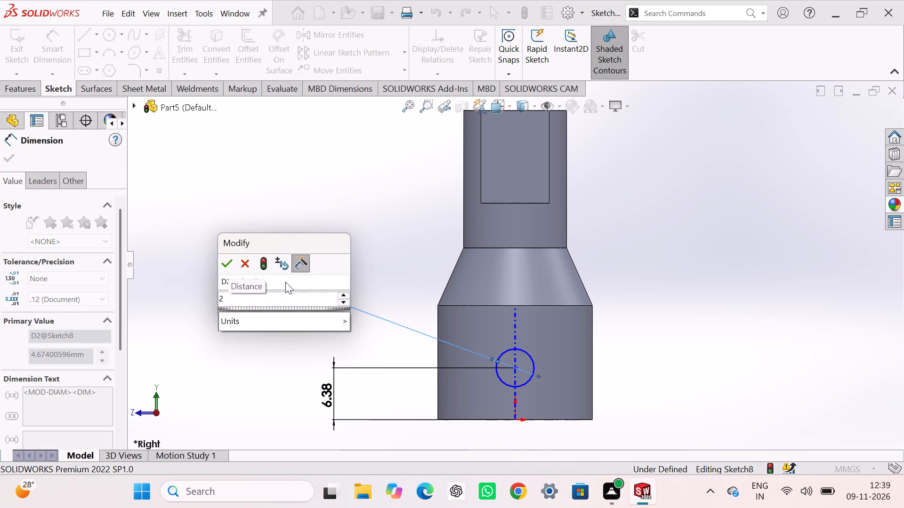
key("period")
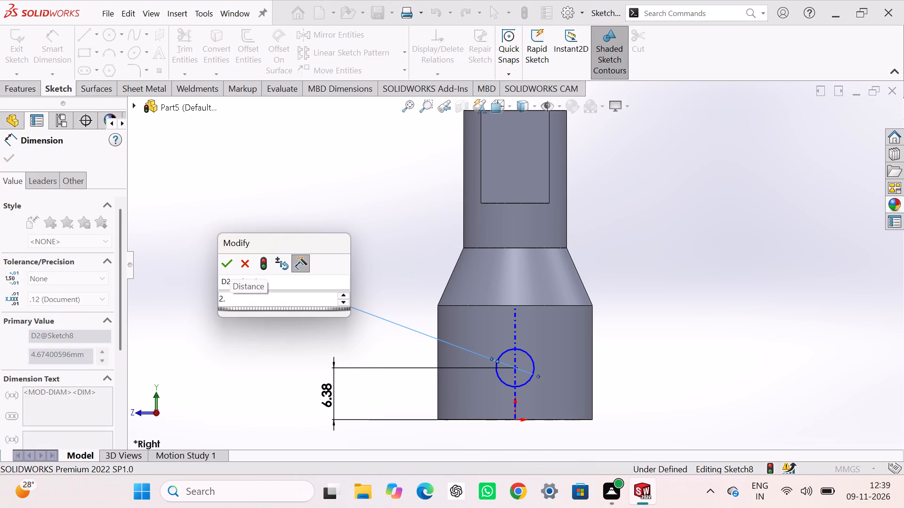
type("38")
key("Return")
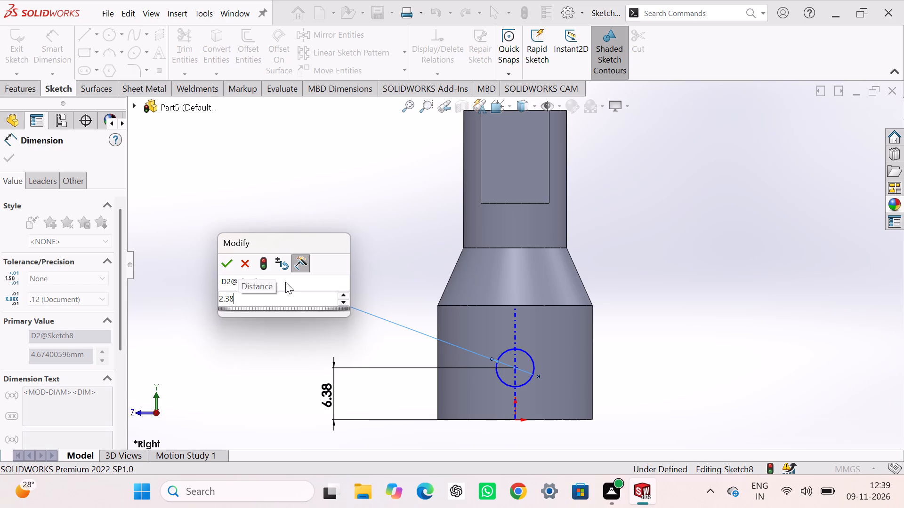
key("Escape")
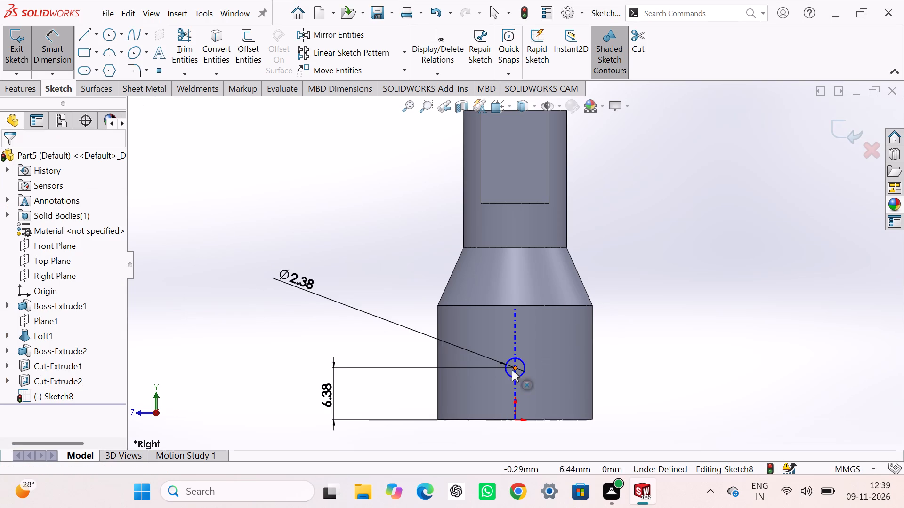
Add a Vertical relation between the circle's centre and the origin, and close the sketch.
scroll(512, 378, "down", 4)
left_click(518, 321)
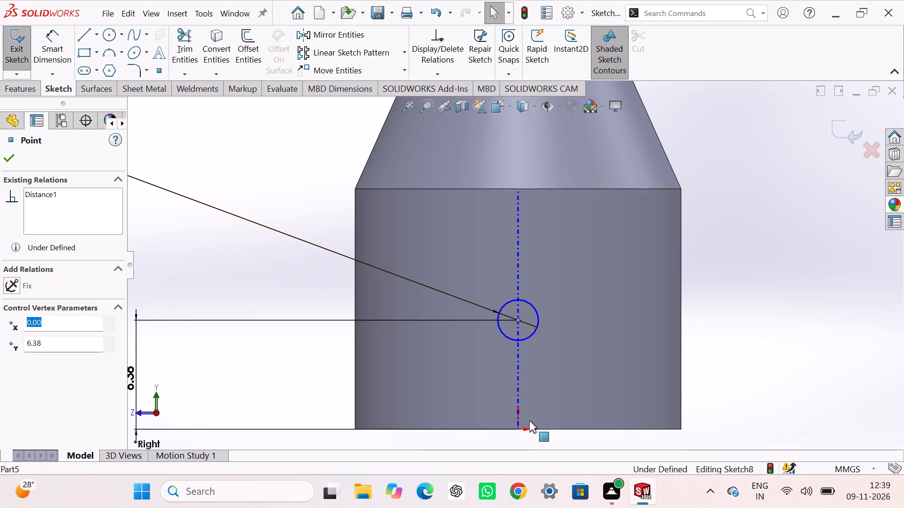
left_click(518, 429, "ctrl")
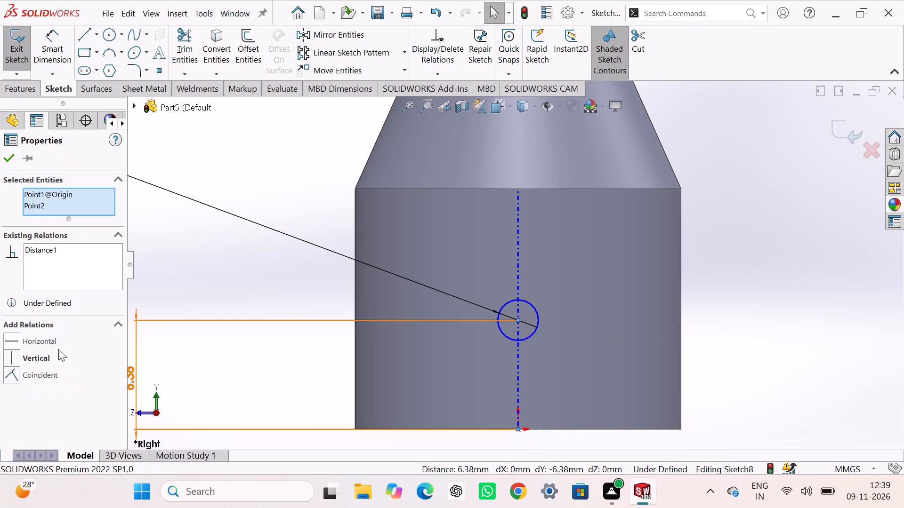
left_click(47, 356)
left_click(196, 293)
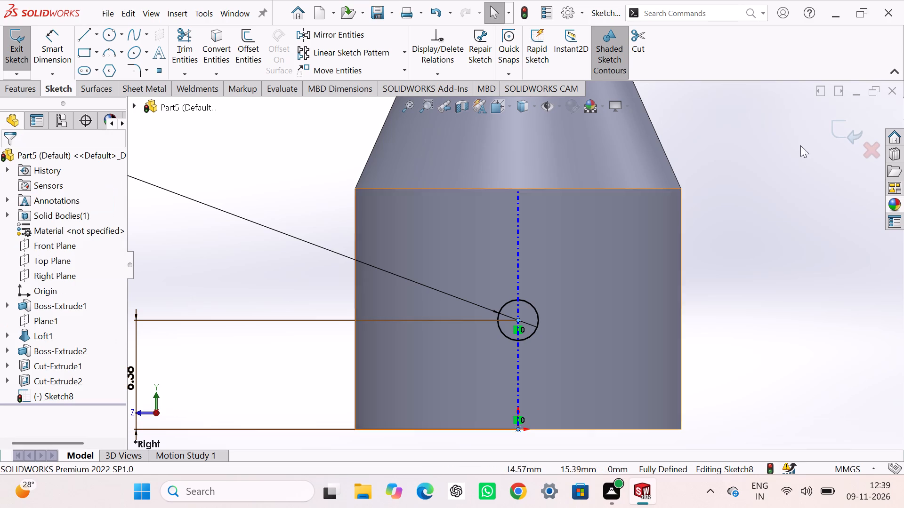
left_click(847, 129)
Extrude-cut the Right Plane circle as a Blind side hole 14.06 mm deep, reversed towards the neck's flatted side.
scroll(742, 309, "up", 3)
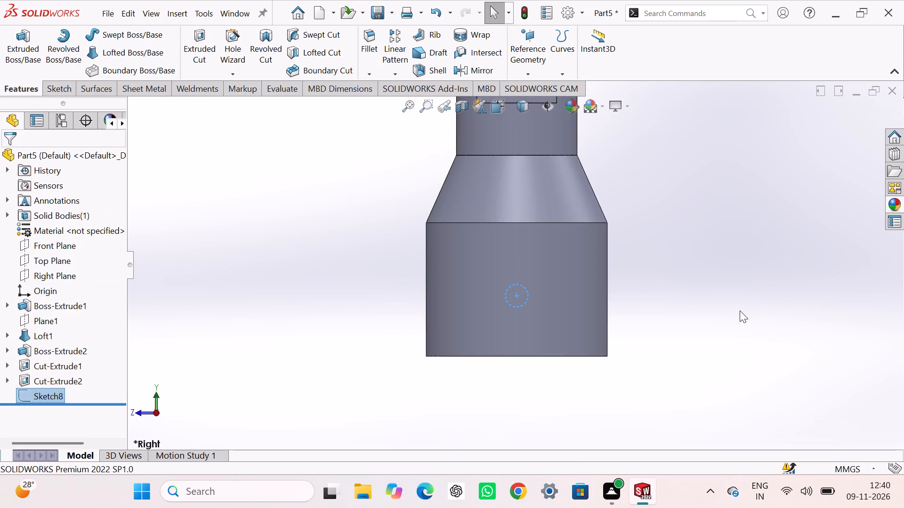
scroll(740, 310, "up", 1)
middle_click_drag(680, 301, 756, 336)
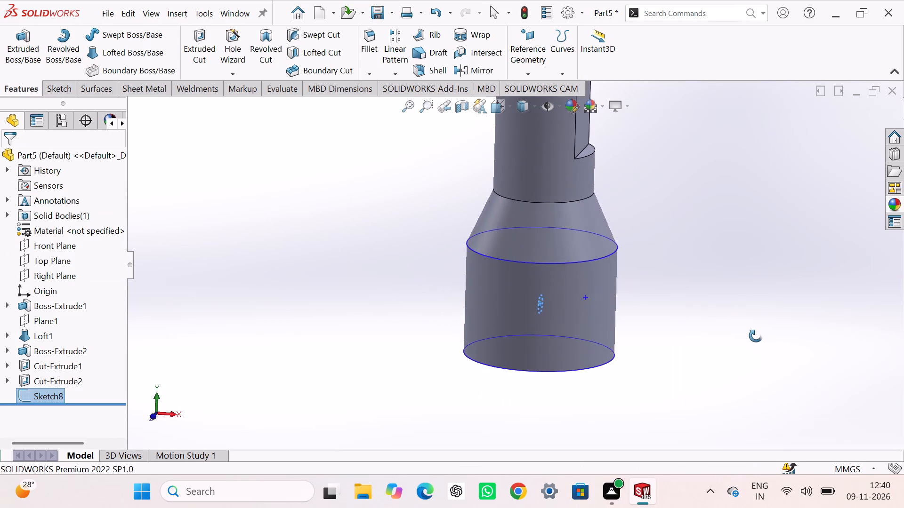
middle_click_drag(756, 336, 753, 334)
left_click(203, 43)
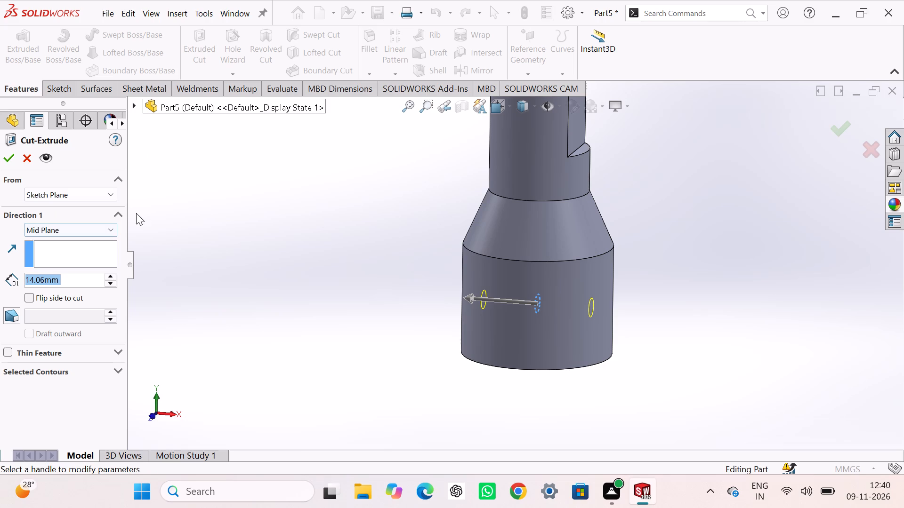
left_click(112, 230)
left_click(88, 242)
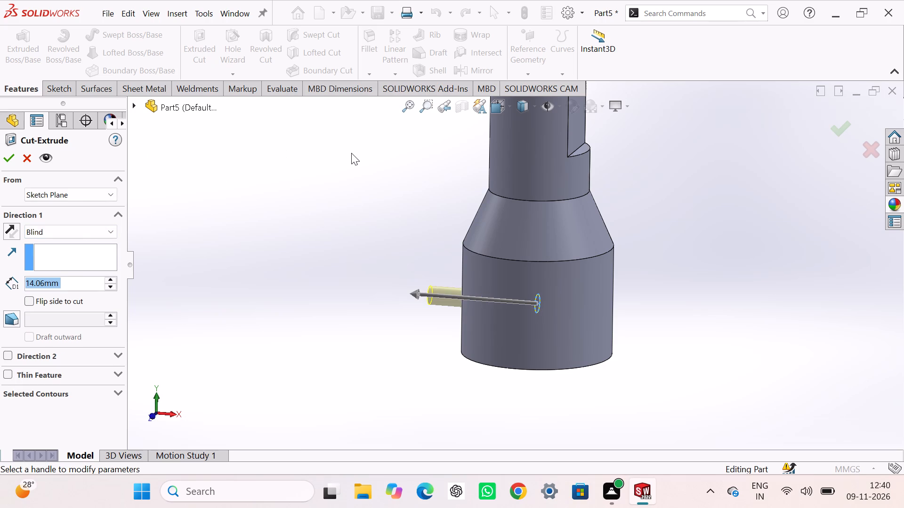
key("ctrl+7")
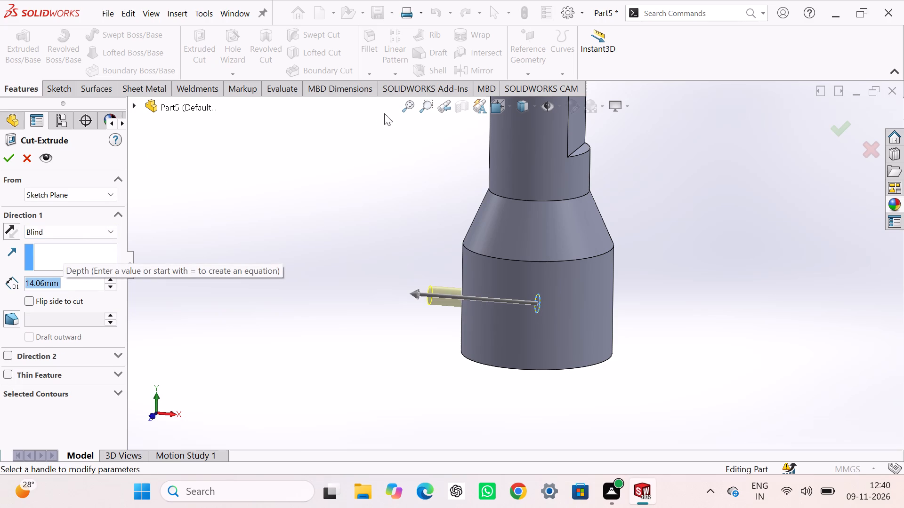
left_click(12, 230)
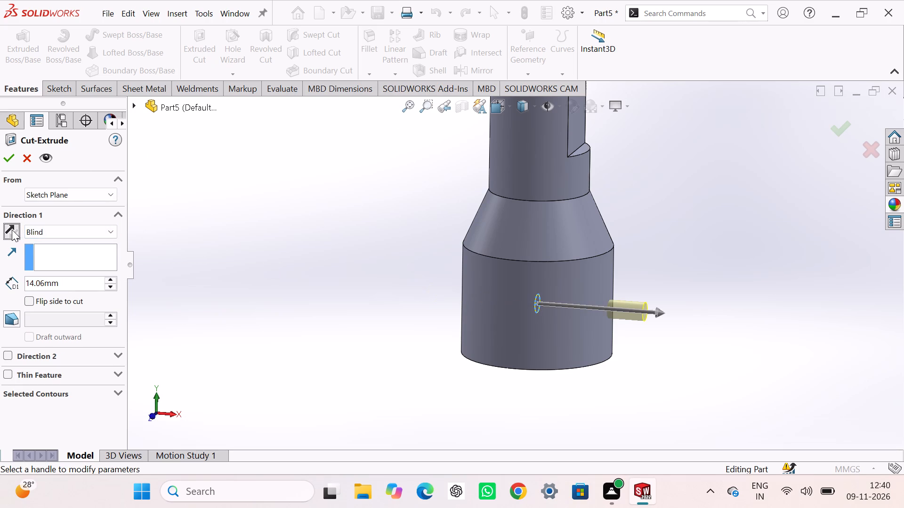
left_click(11, 155)
left_click(333, 205)
Inspect the bottom bore and the side hole from below and from the side to check how the cuts meet.
key("ctrl+7")
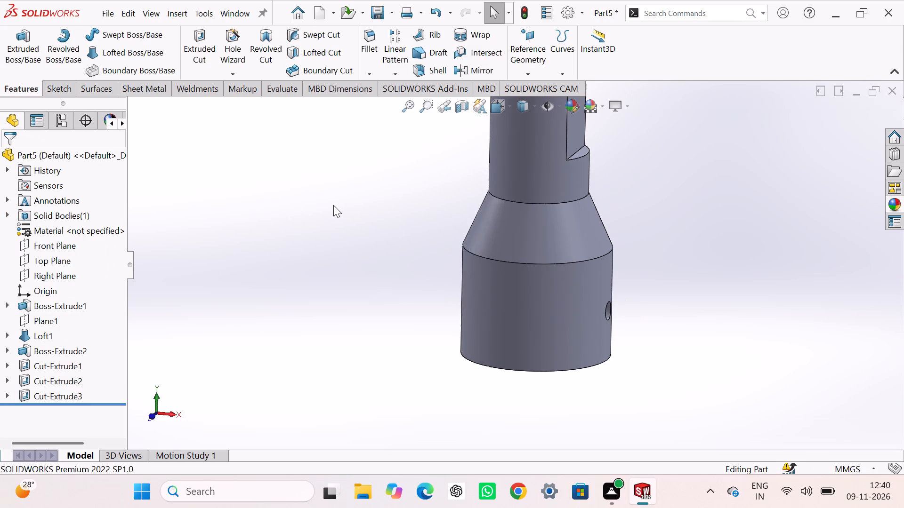
left_click(331, 223)
middle_click_drag(330, 223, 381, 146)
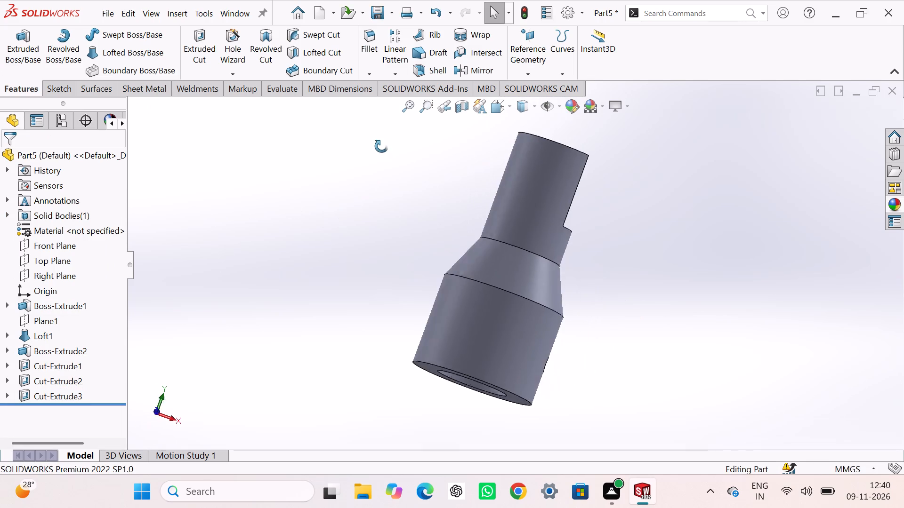
middle_click_drag(381, 146, 390, 143)
middle_click_drag(395, 313, 419, 182)
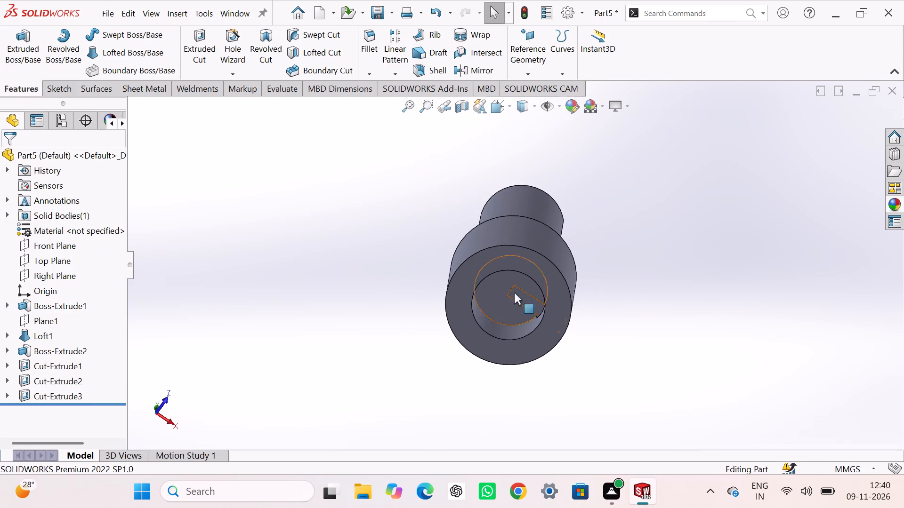
scroll(523, 294, "down", 6)
scroll(537, 330, "down", 4)
scroll(537, 330, "up", 4)
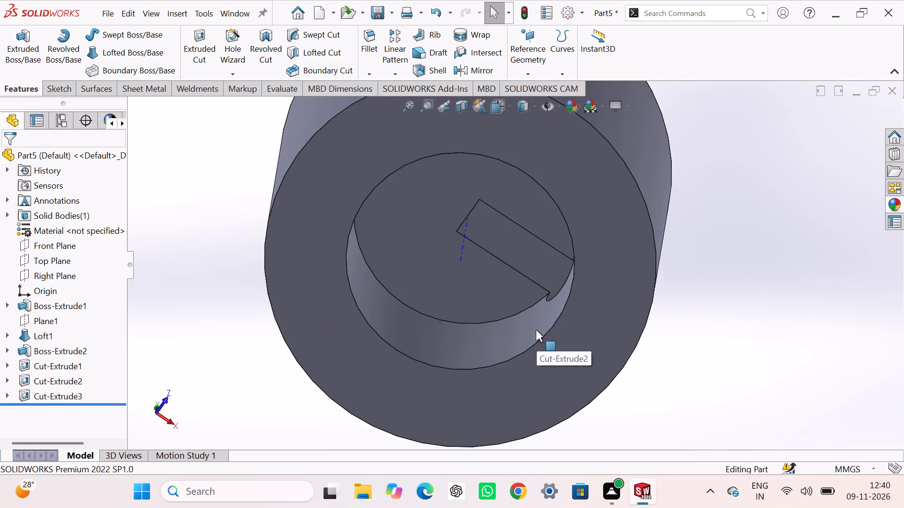
scroll(535, 330, "up", 3)
scroll(491, 316, "up", 3)
middle_click_drag(491, 313, 355, 340)
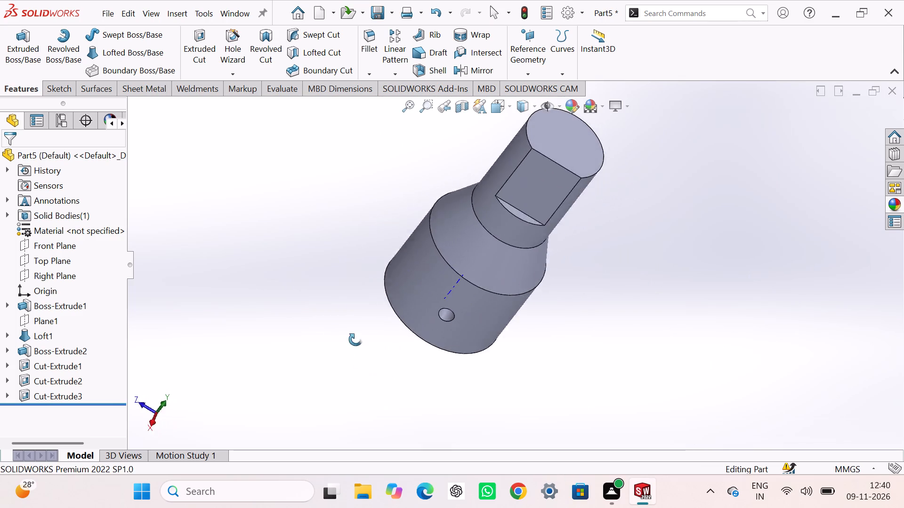
middle_click_drag(355, 340, 365, 260)
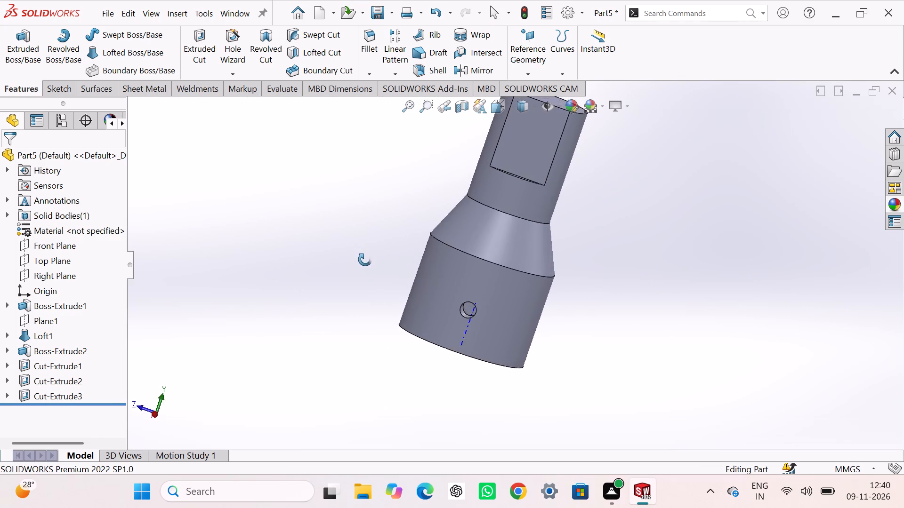
middle_click_drag(365, 260, 401, 166)
middle_click_drag(395, 302, 394, 194)
Edit the bottom bore's extruded cut to use a Blind end condition.
left_click(461, 233)
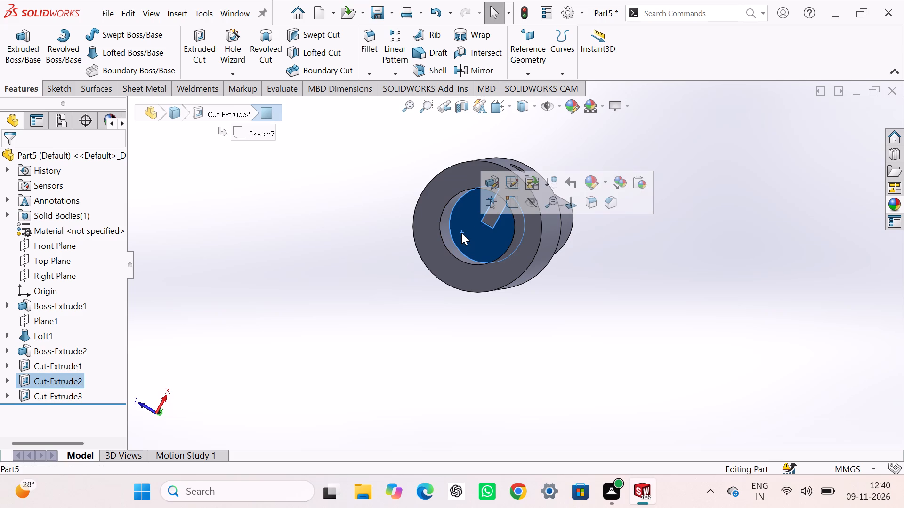
left_click(264, 288)
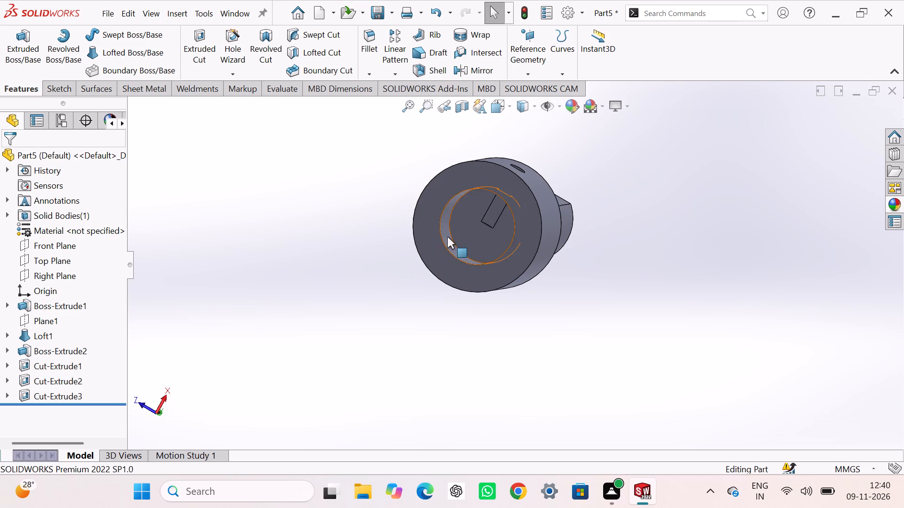
left_click(69, 374)
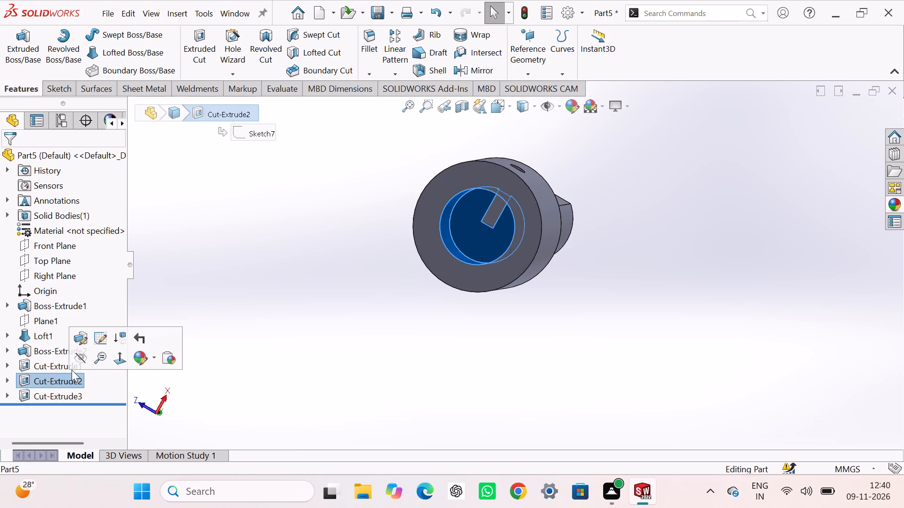
left_click(83, 335)
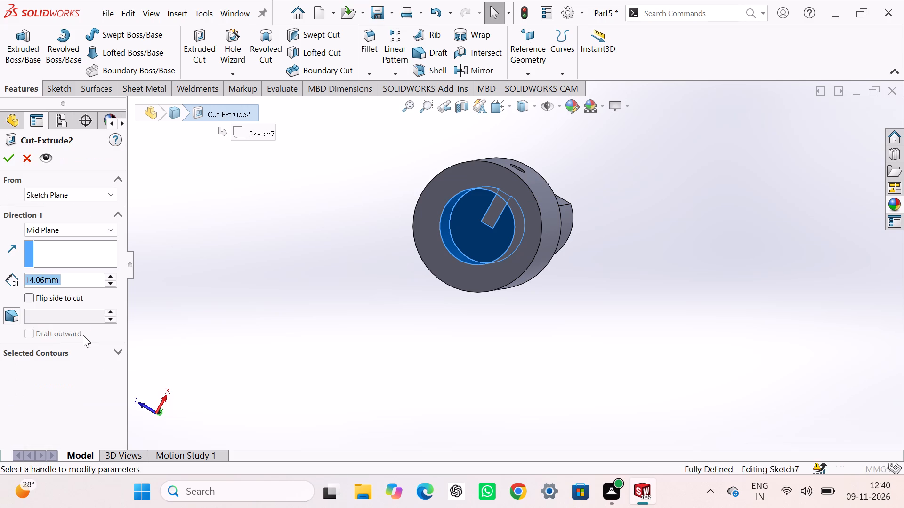
left_click(101, 227)
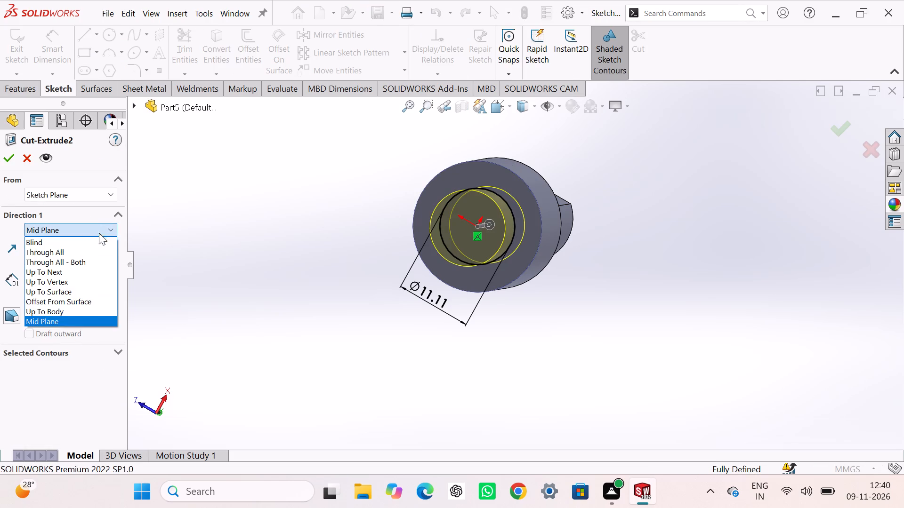
left_click(90, 240)
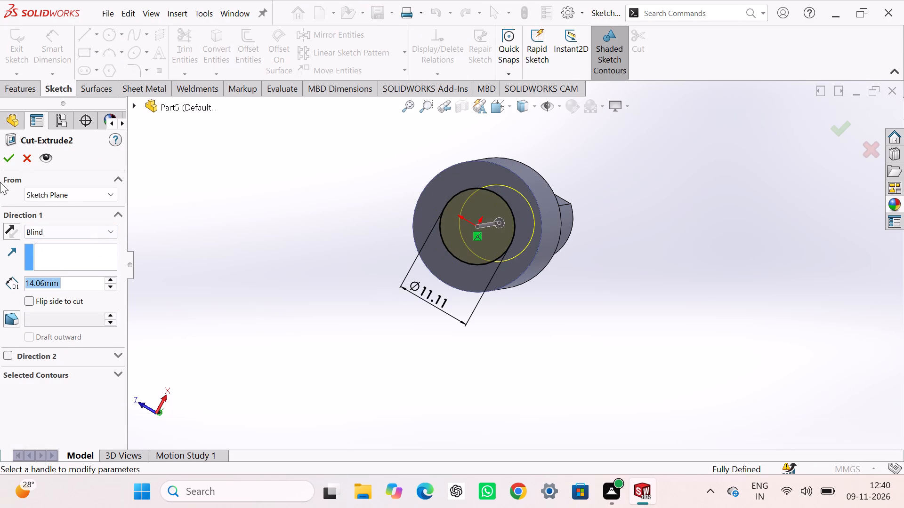
left_click(11, 156)
left_click(314, 223)
middle_click_drag(315, 223, 329, 270)
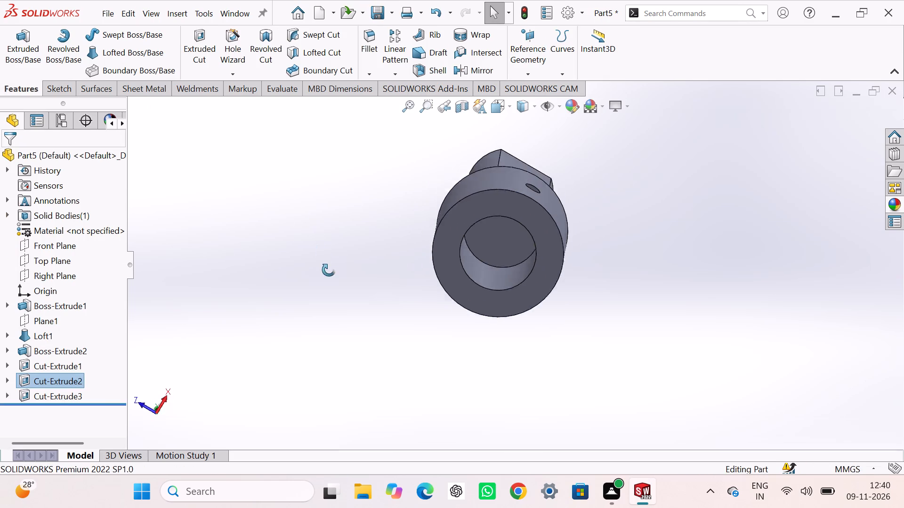
middle_click_drag(329, 270, 254, 367)
key("ctrl+7")
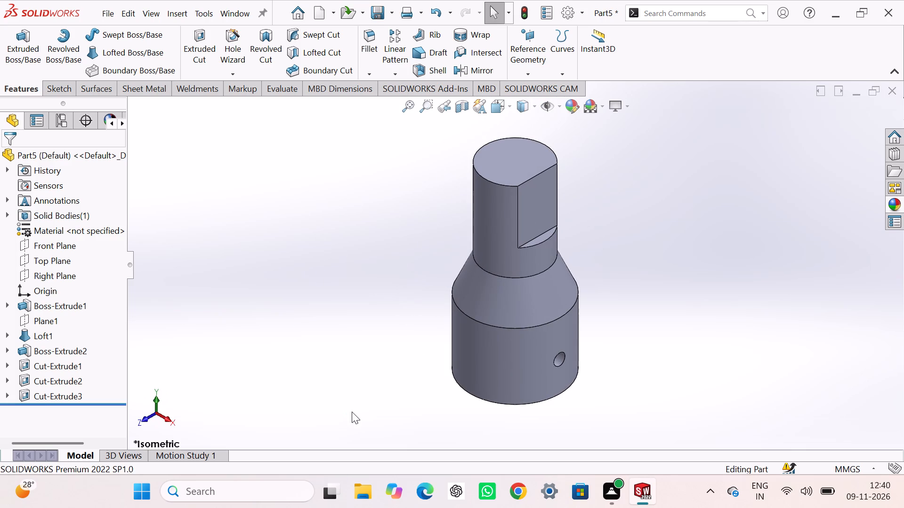
Apply a light cyan colour from the standard swatches to the whole part.
left_click(352, 412)
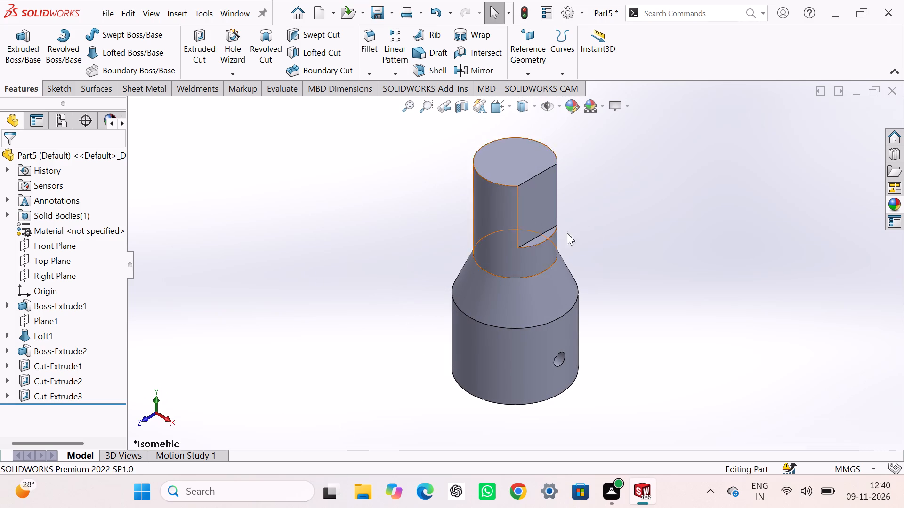
left_click(576, 112)
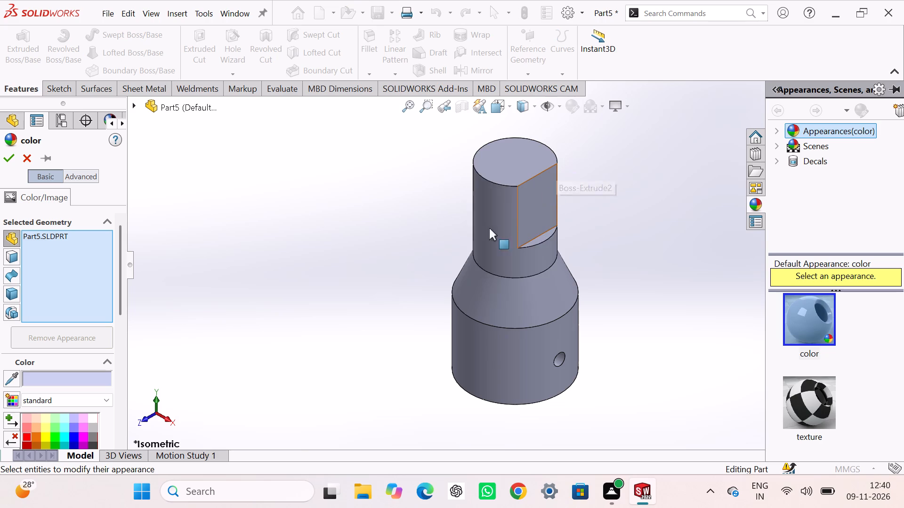
left_click(65, 429)
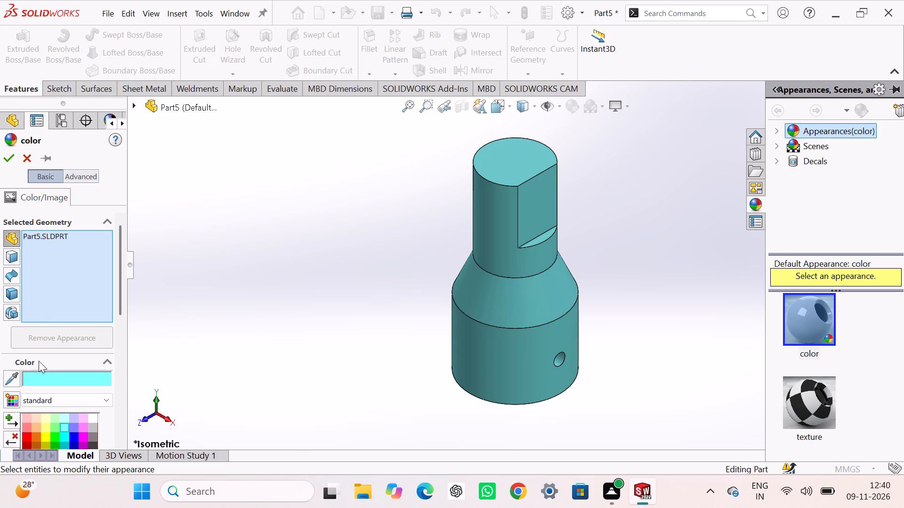
left_click(12, 161)
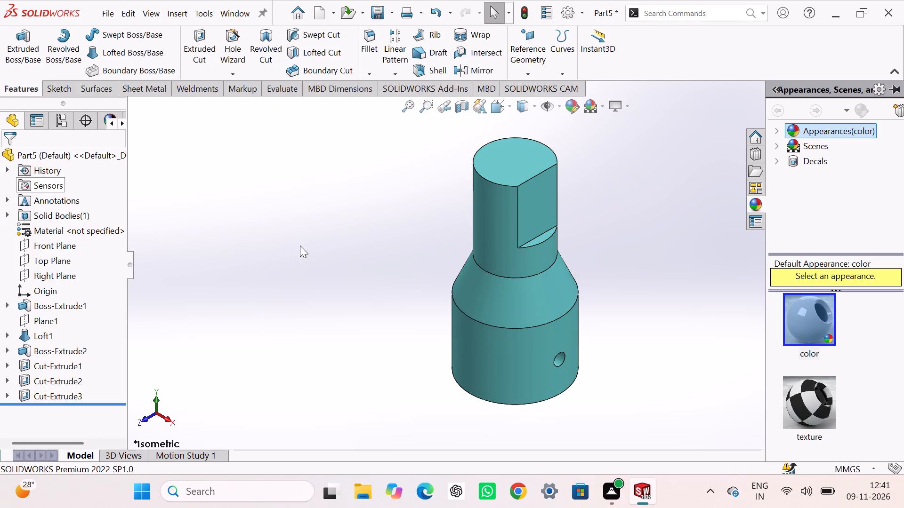
left_click(325, 246)
Save the part as Part5.SLDPRT in the Solidworks folder.
key("ctrl+s")
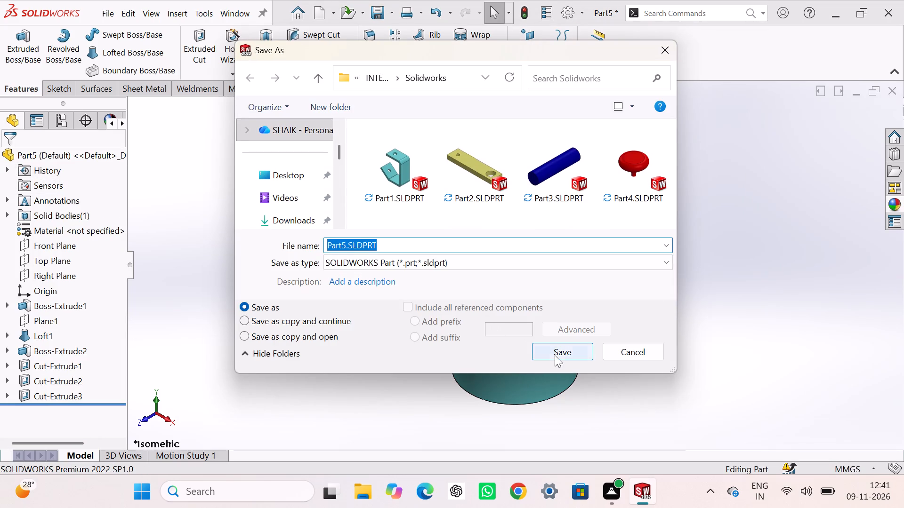
left_click(555, 355)
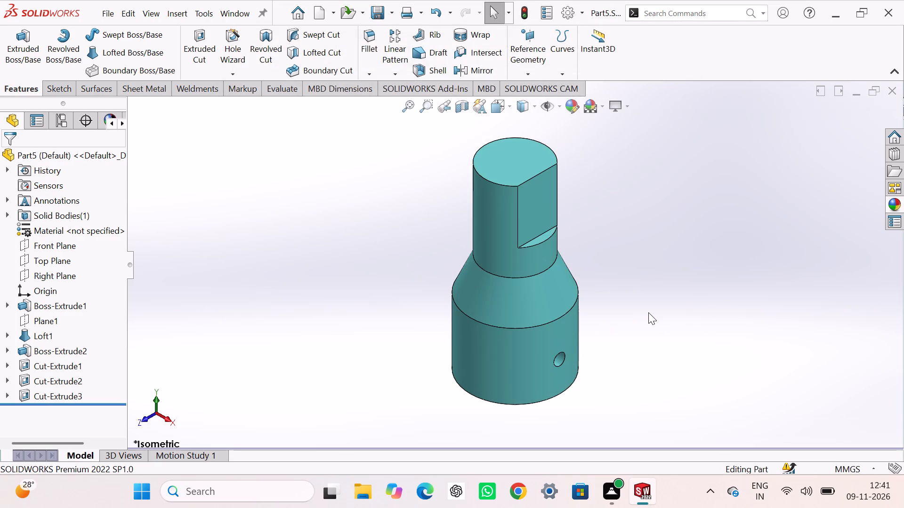
left_click(648, 312)
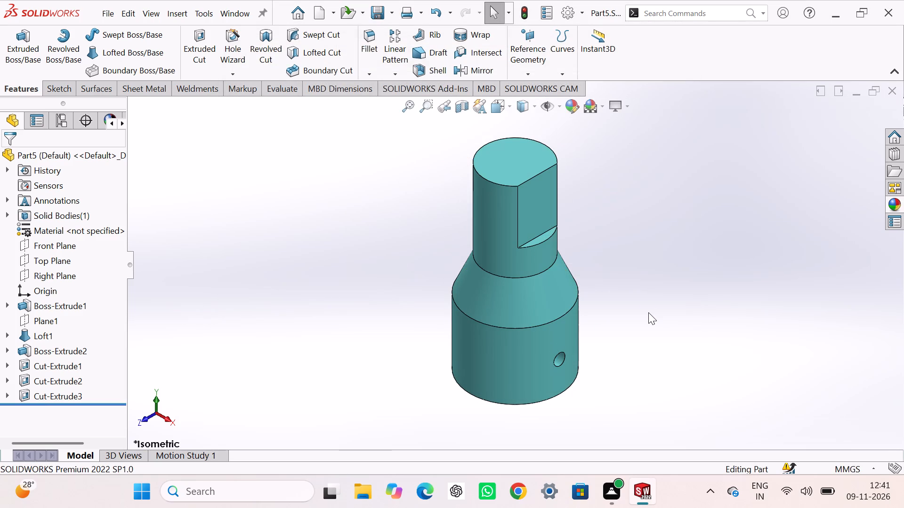
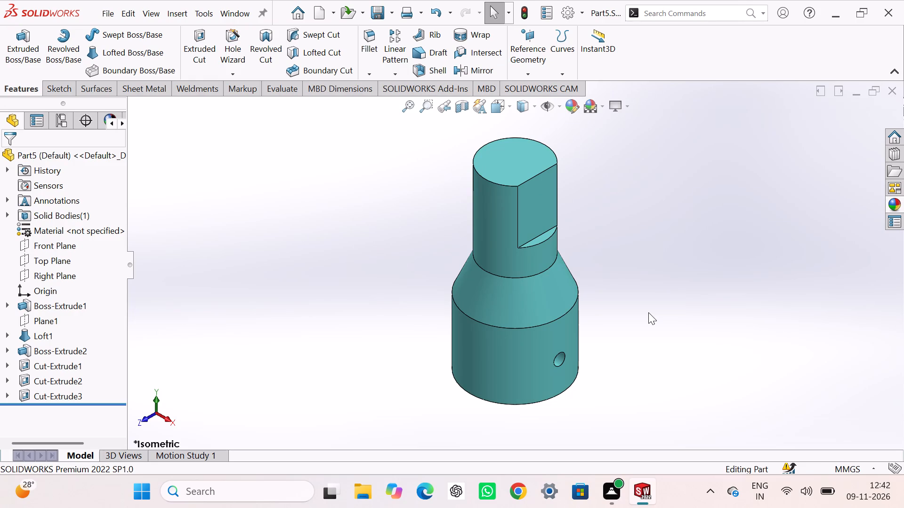
Save the finished teal stepped part.
key("ctrl+s")
Create a new part document.
key("ctrl+n")
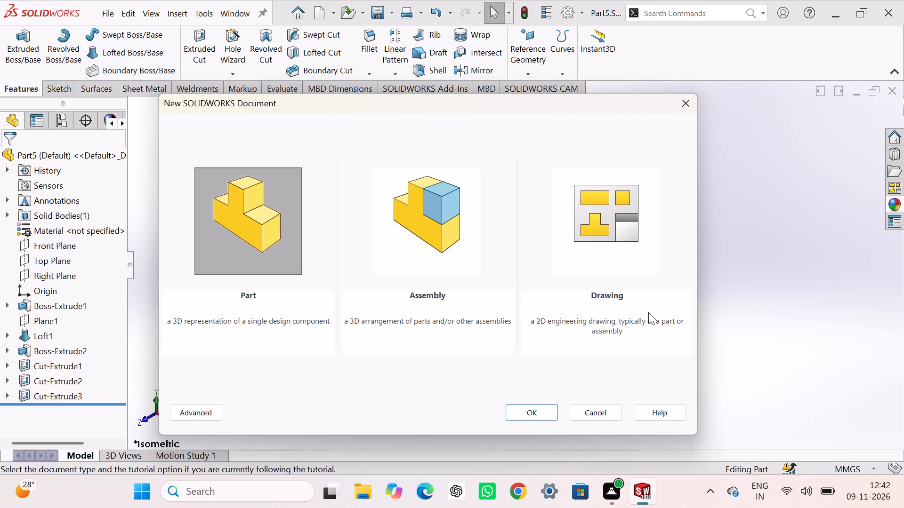
left_click(535, 410)
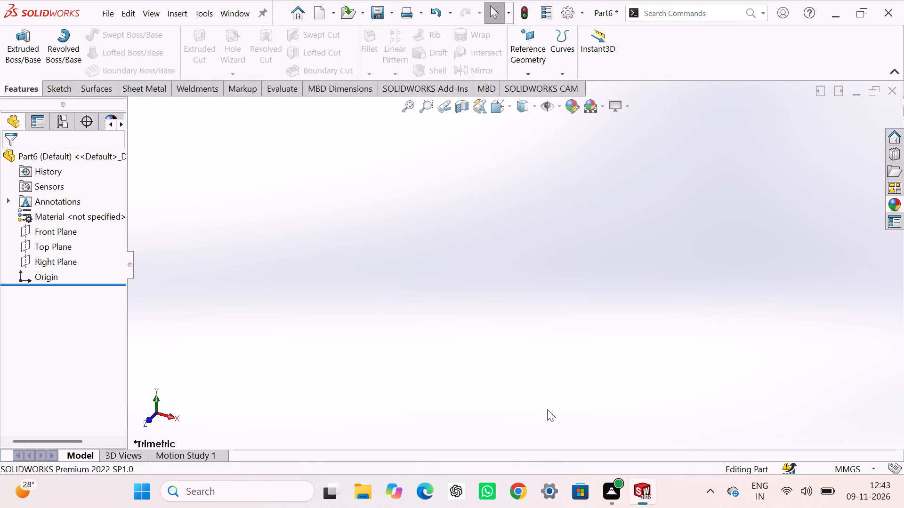
Sketch a circle centred on the origin on the Top Plane and set its diameter to 38.10 mm.
left_click(66, 240)
left_click(72, 224)
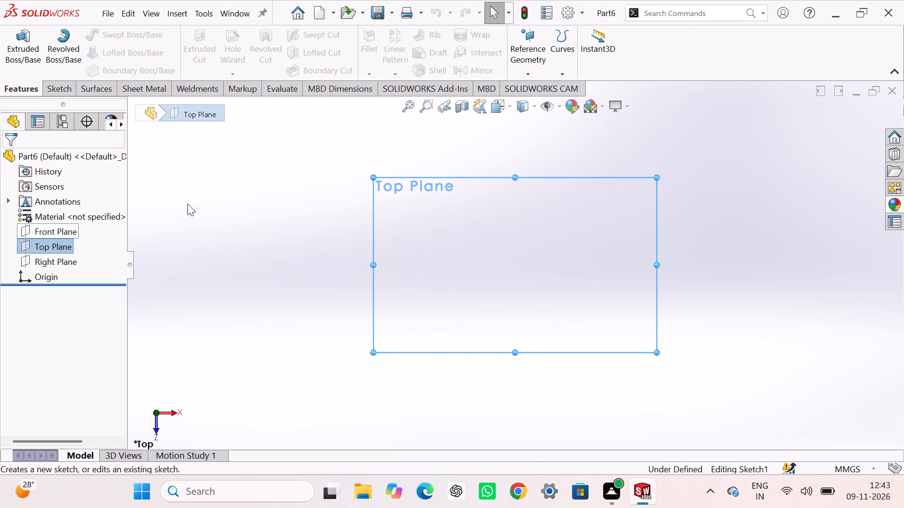
left_click(212, 191)
left_click(108, 36)
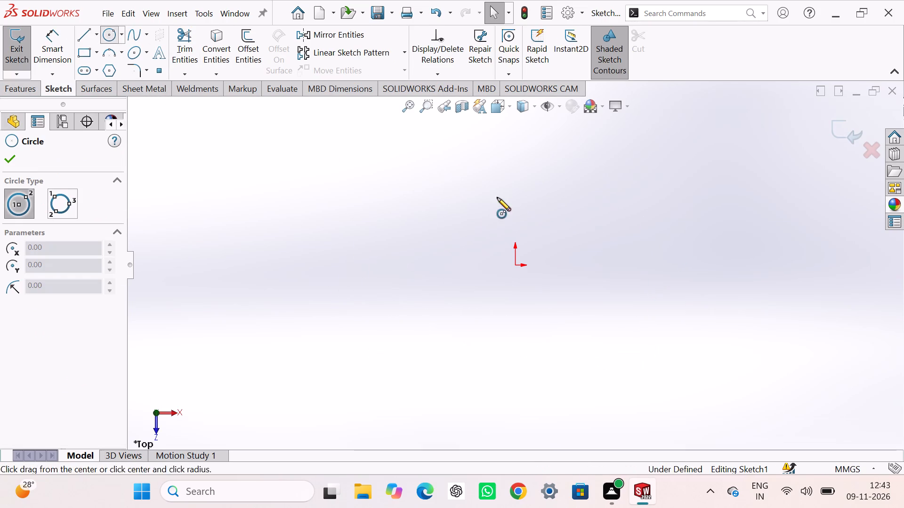
left_click(516, 265)
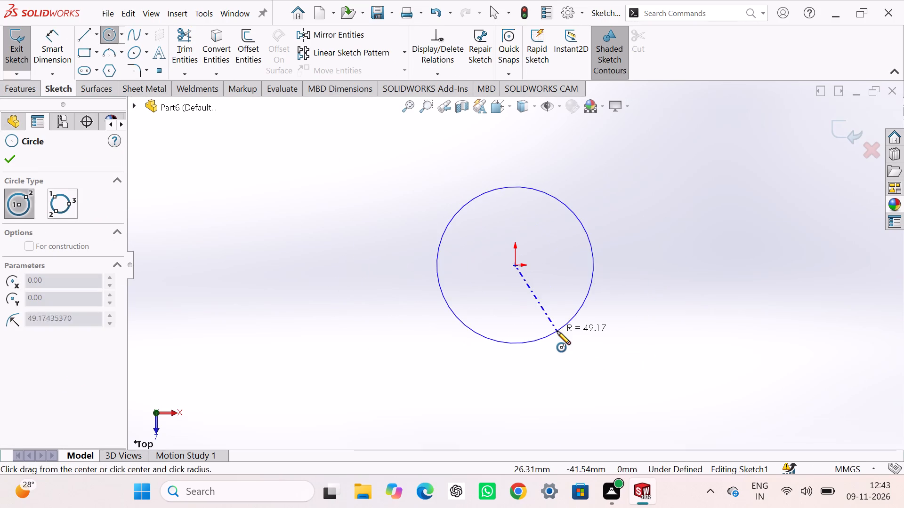
left_click(557, 331)
right_click_drag(412, 341, 412, 193)
left_click(440, 244)
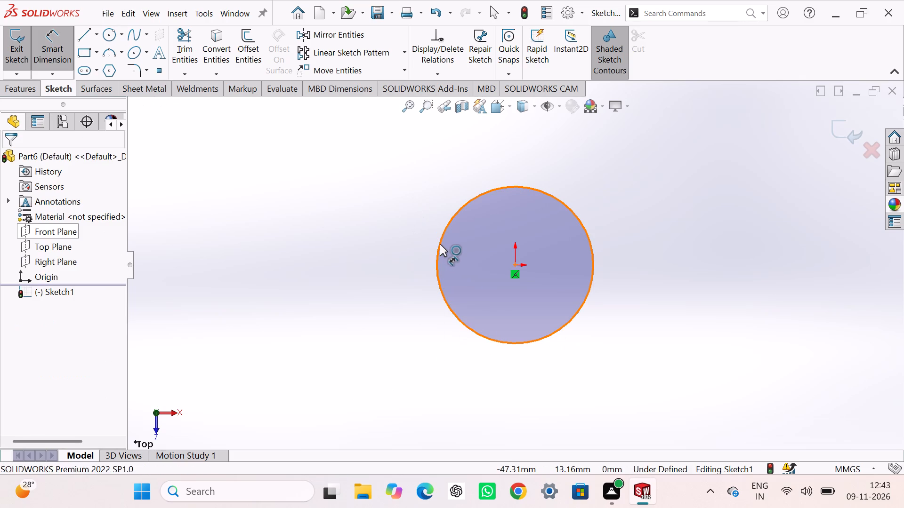
left_click(334, 248)
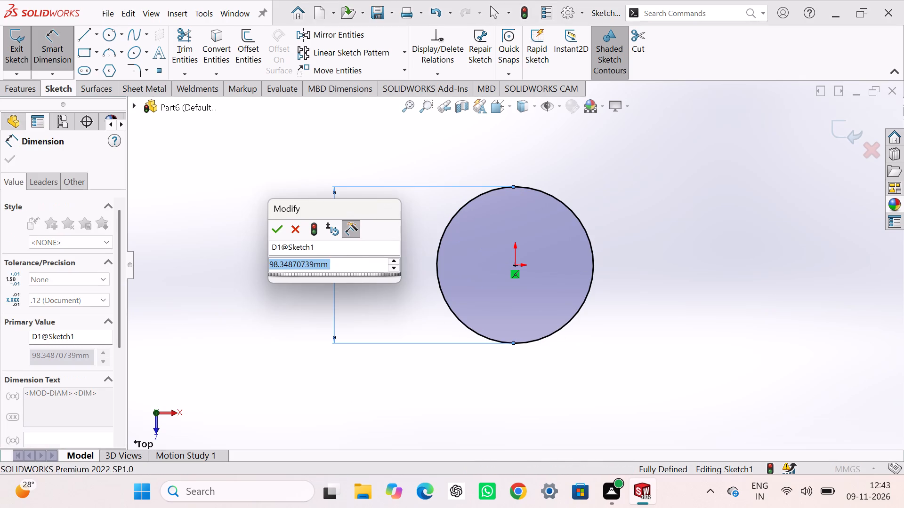
type("38.10")
key("Return")
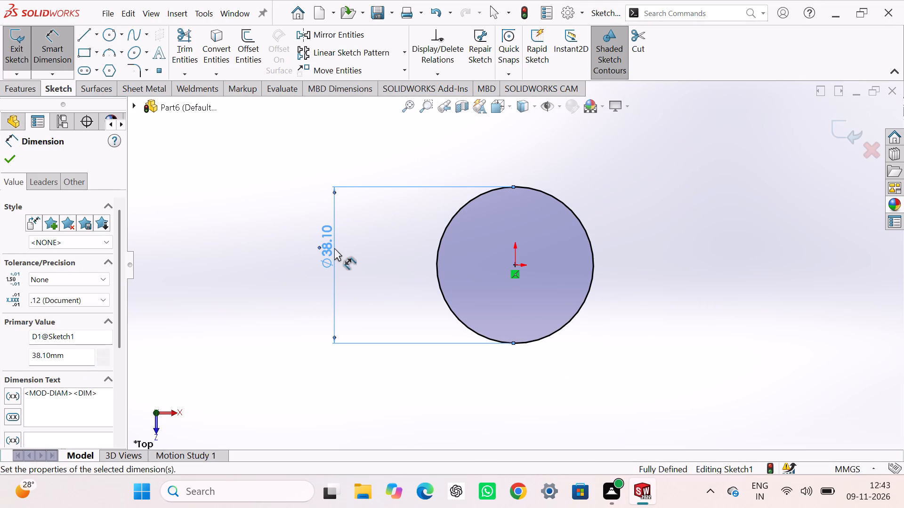
key("Return")
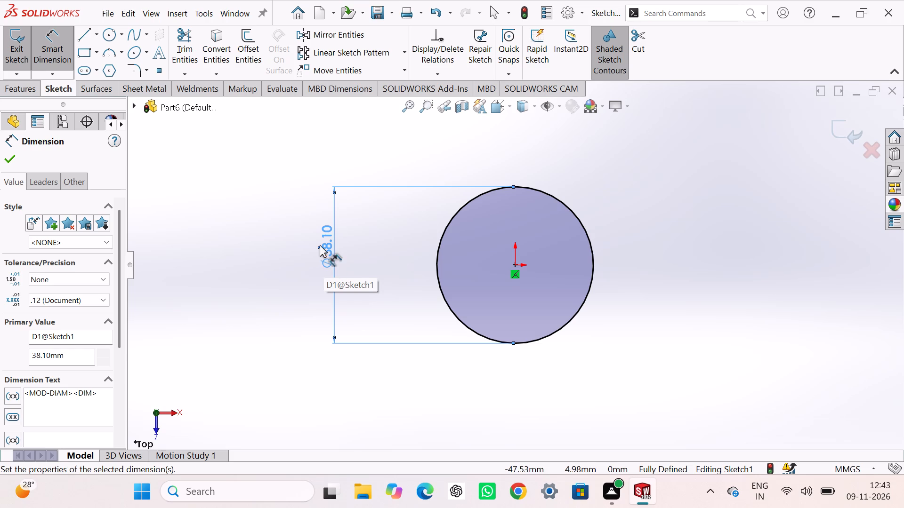
Extrude the circle upward as a Blind boss 18.42 mm deep.
left_click(7, 41)
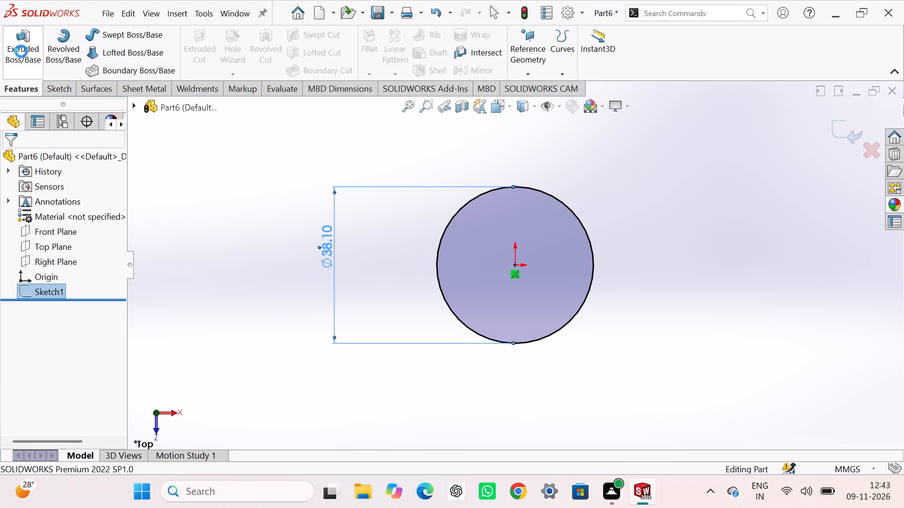
left_click(22, 42)
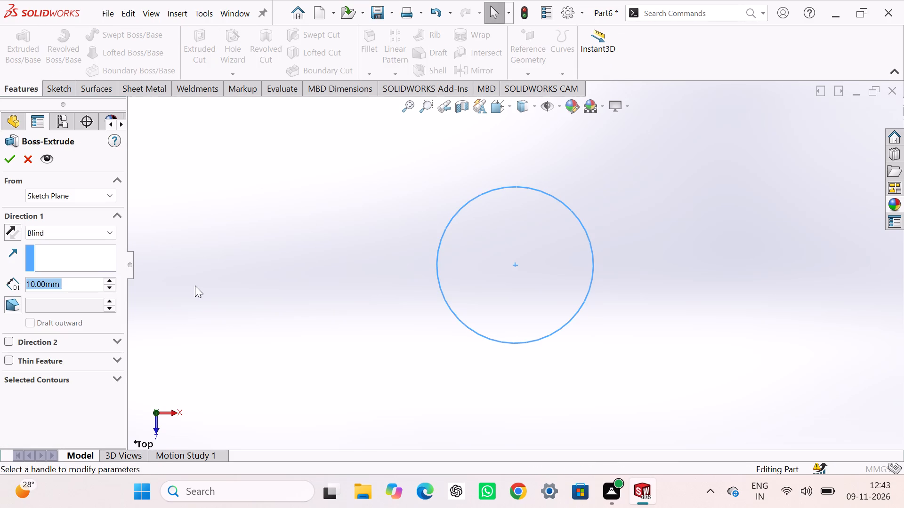
type("18.42")
key("Return")
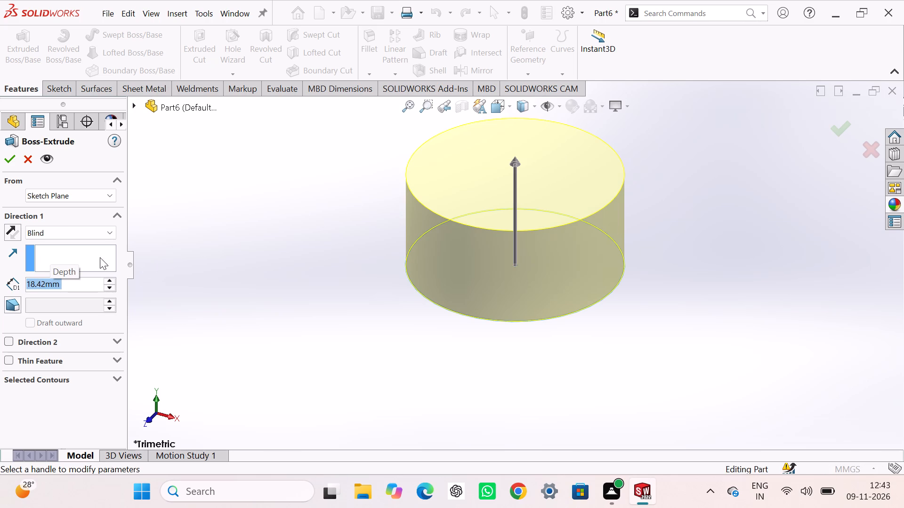
left_click(8, 160)
left_click(289, 224)
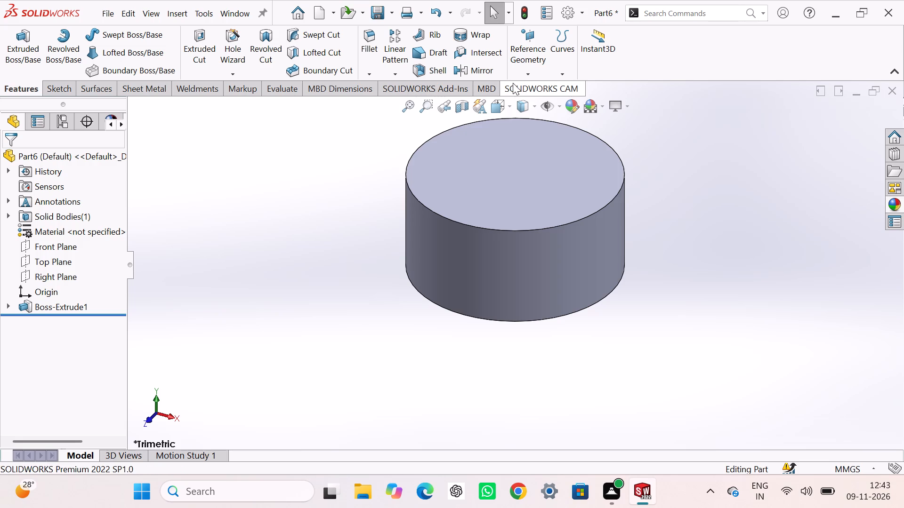
Create a reference plane offset 11.79 mm from the Front Plane.
left_click(74, 246)
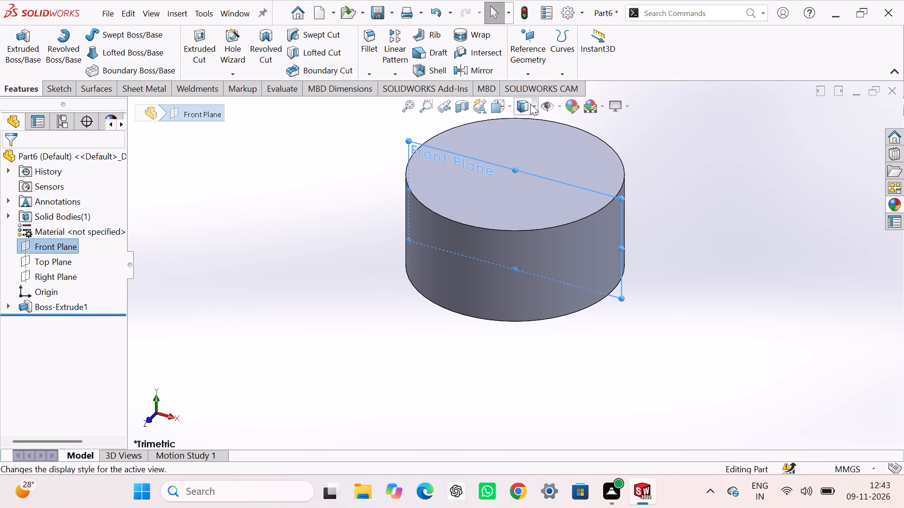
left_click(522, 71)
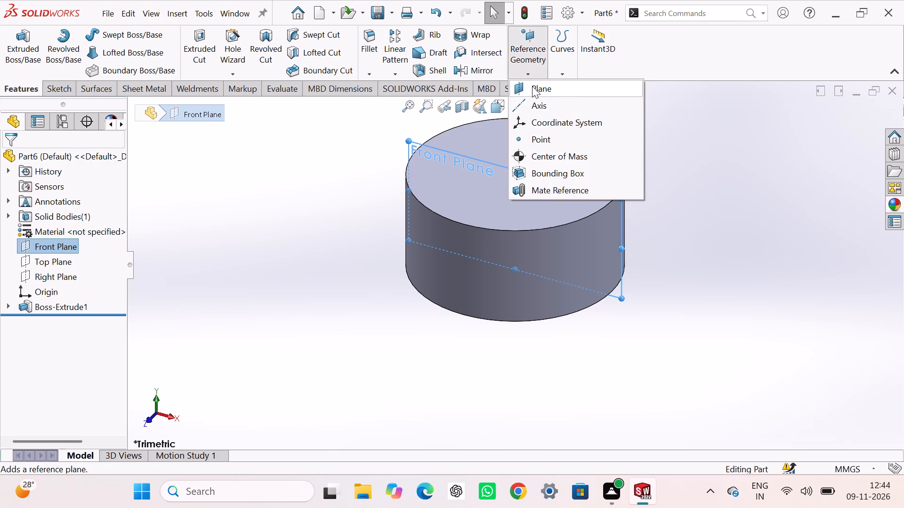
left_click(532, 86)
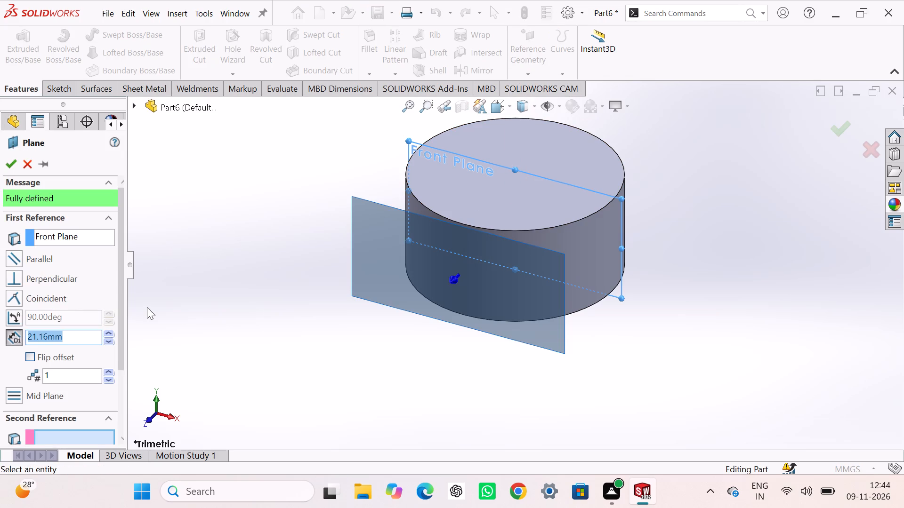
type("11.")
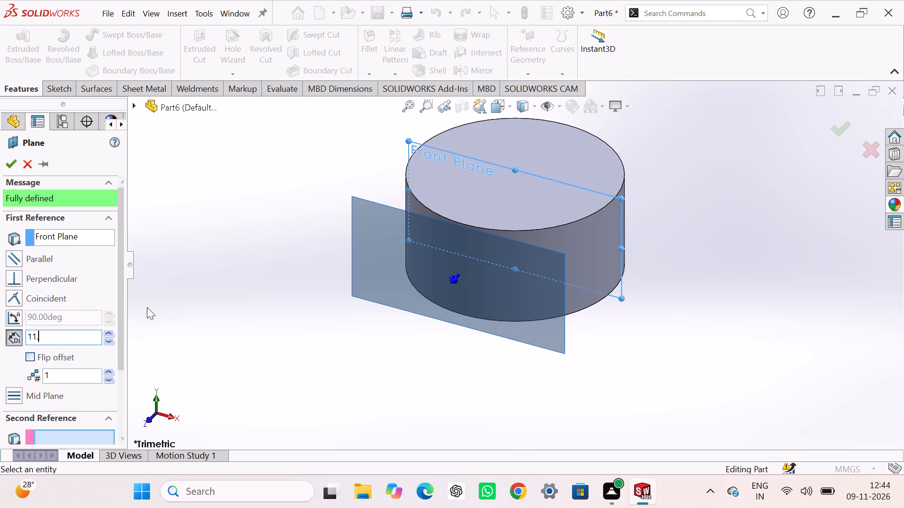
key("7")
key("9")
key("Return")
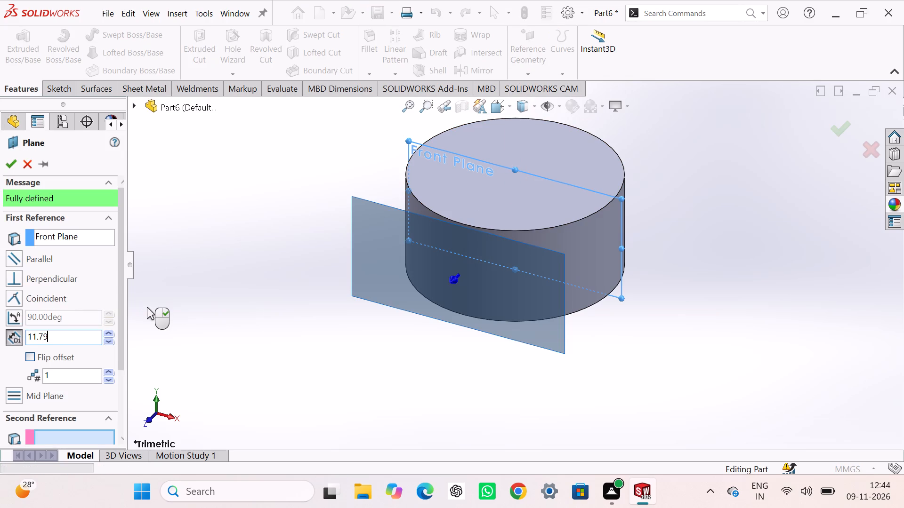
left_click(12, 163)
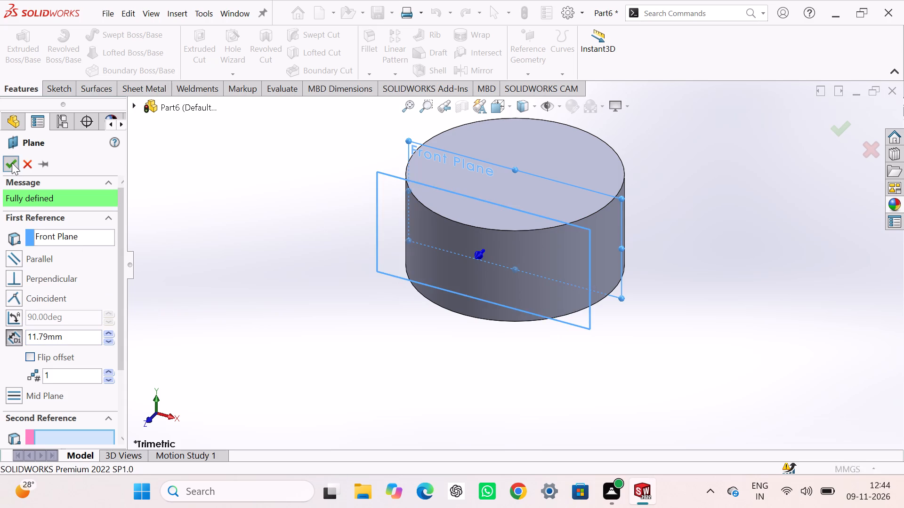
left_click(236, 231)
On the offset plane, sketch two concentric circles about 15 mm and 8.3 mm in diameter, centred about 15.7 mm below the origin.
left_click(385, 211)
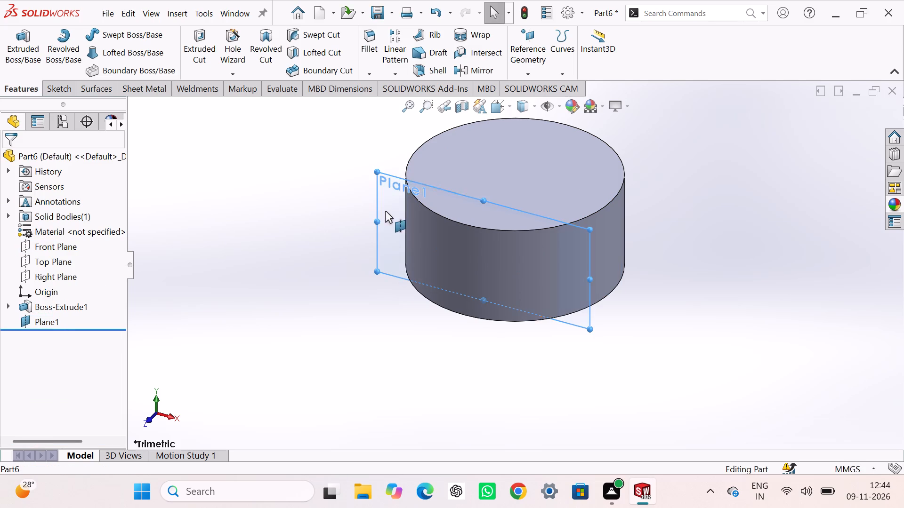
left_click(431, 179)
left_click(215, 236)
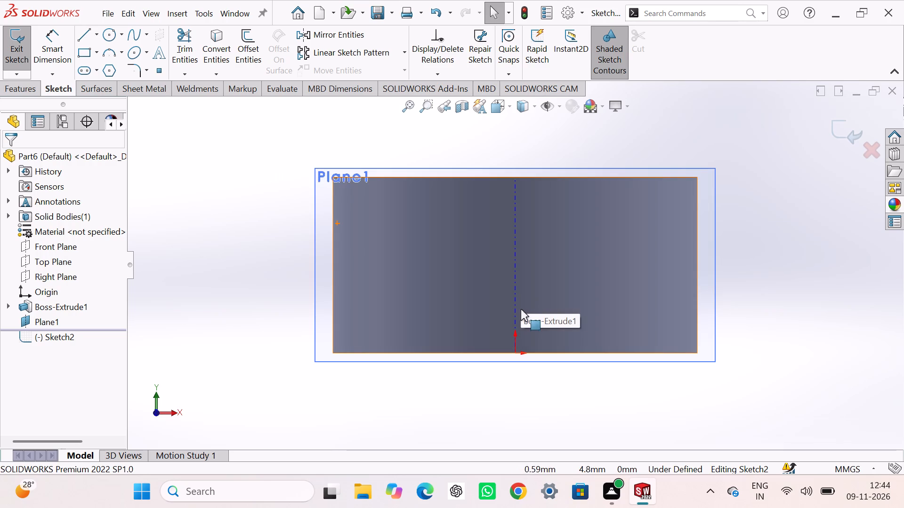
scroll(522, 311, "up", 4)
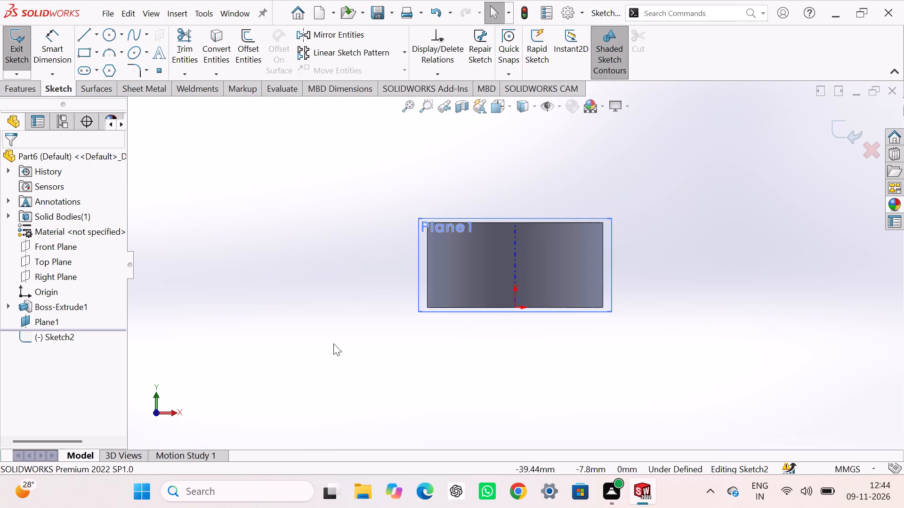
left_click(333, 343)
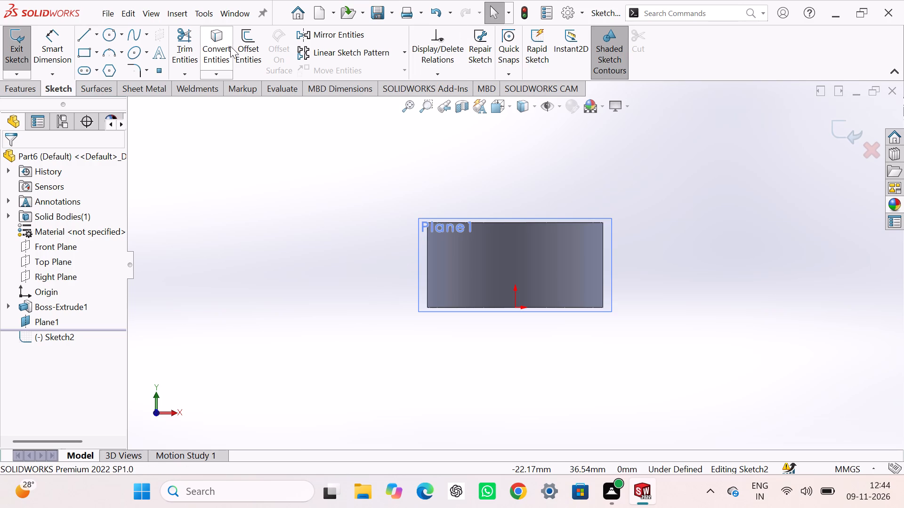
left_click(106, 35)
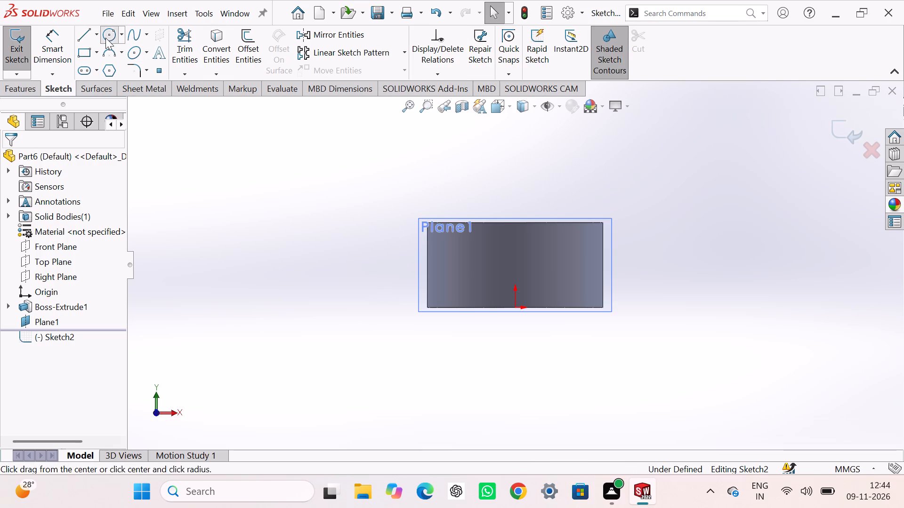
left_click(516, 380)
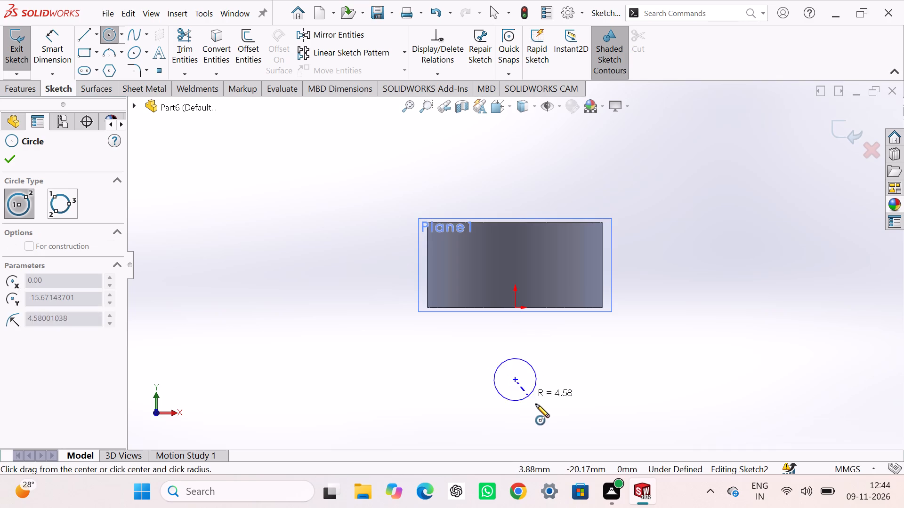
left_click(536, 407)
left_click(516, 379)
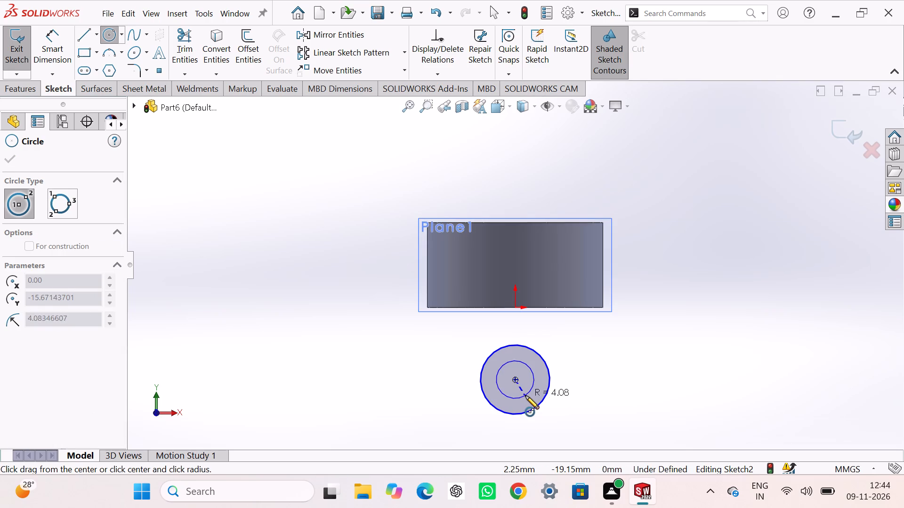
left_click(525, 396)
right_click(349, 348)
left_click(368, 358)
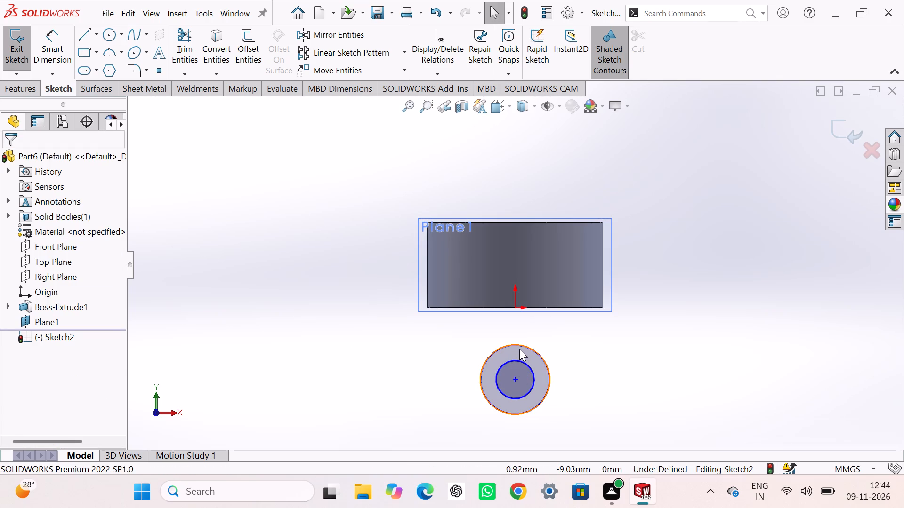
Add a Vertical relation between the origin and the centre of the concentric circles.
left_click(515, 307, "ctrl")
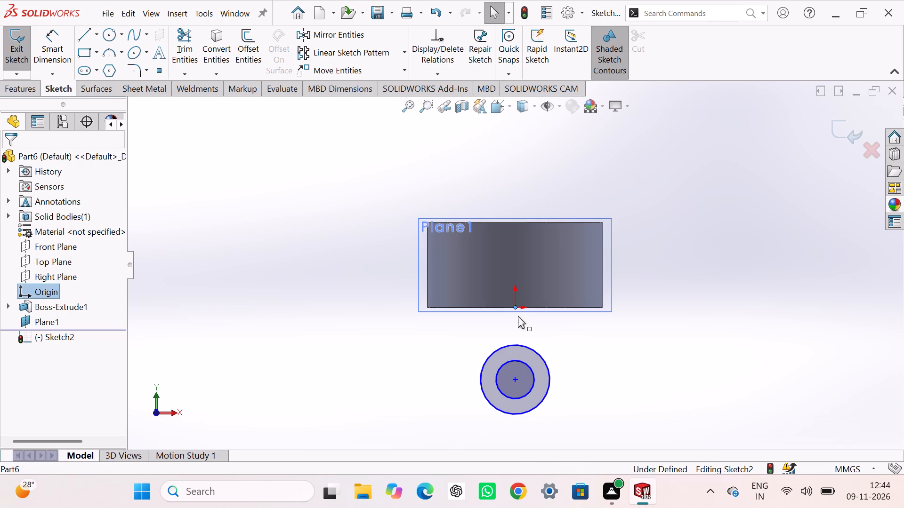
left_click(517, 381, "ctrl")
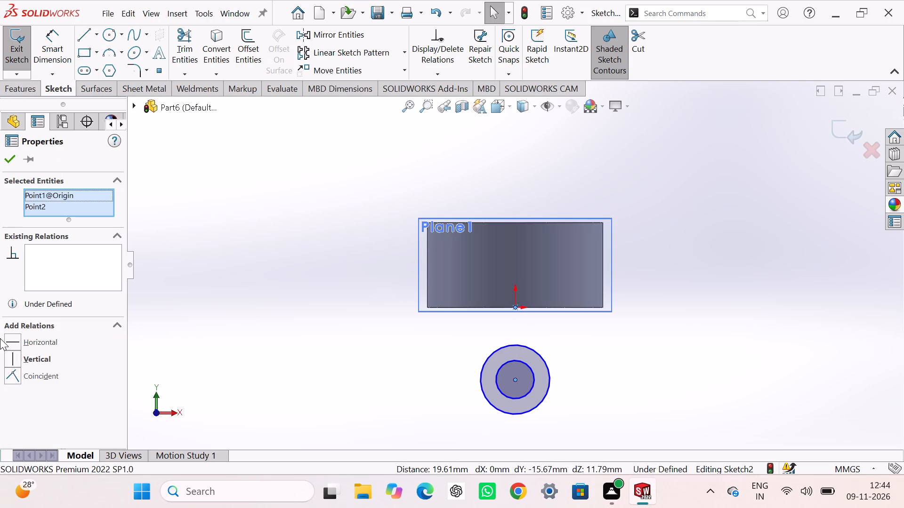
left_click(33, 360)
left_click(267, 352)
Dimension the inner circle's diameter as 6.53 mm.
right_click_drag(271, 350, 282, 239)
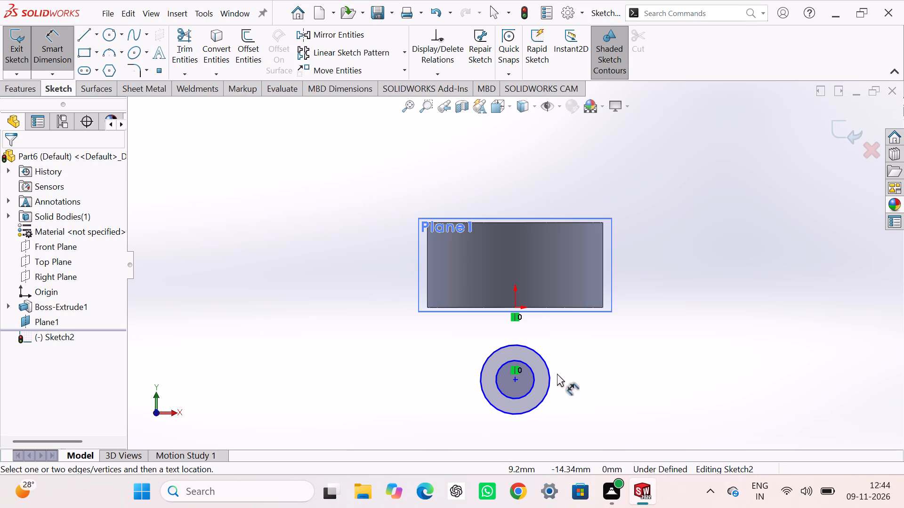
left_click(534, 381)
left_click(597, 379)
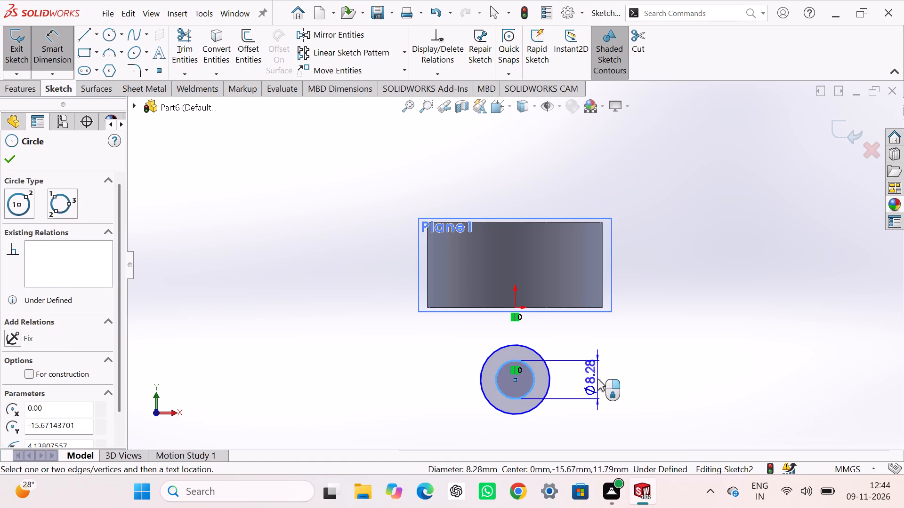
type("6.53")
key("Return")
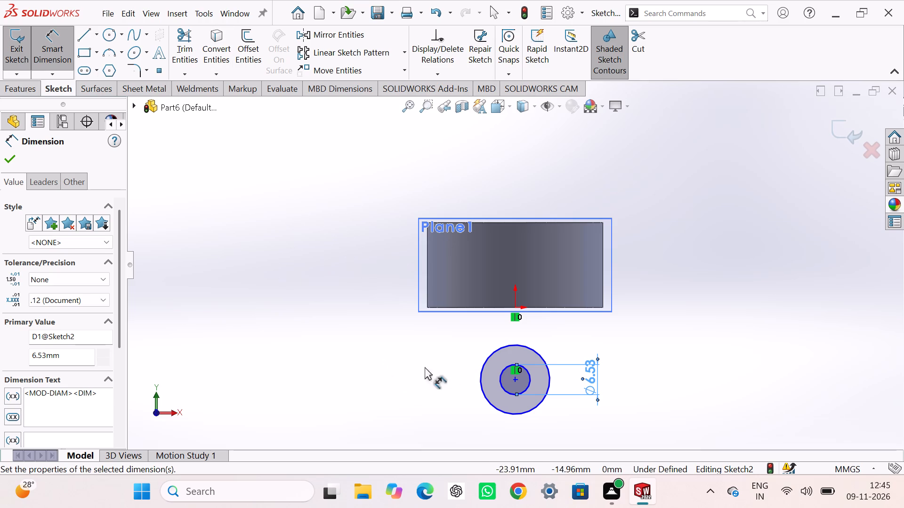
Dimension the outer circle's diameter as 19.06 mm.
left_click(481, 365)
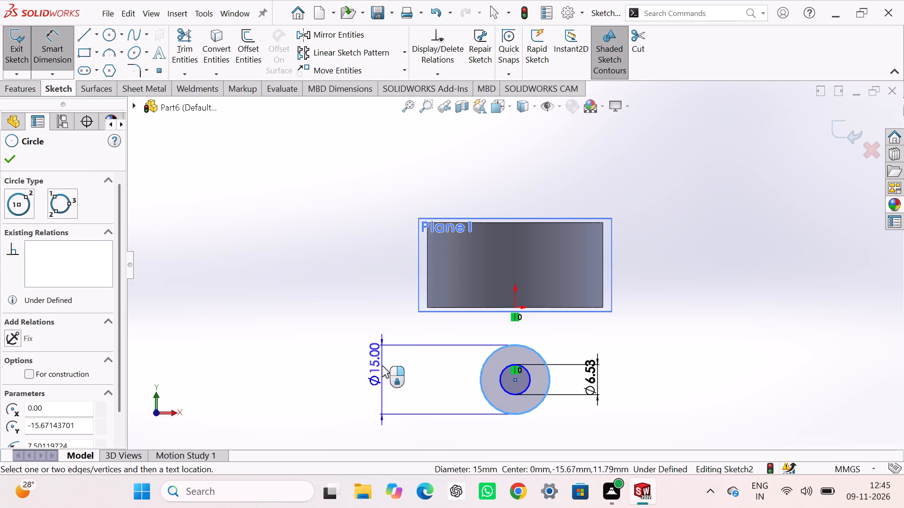
left_click(377, 382)
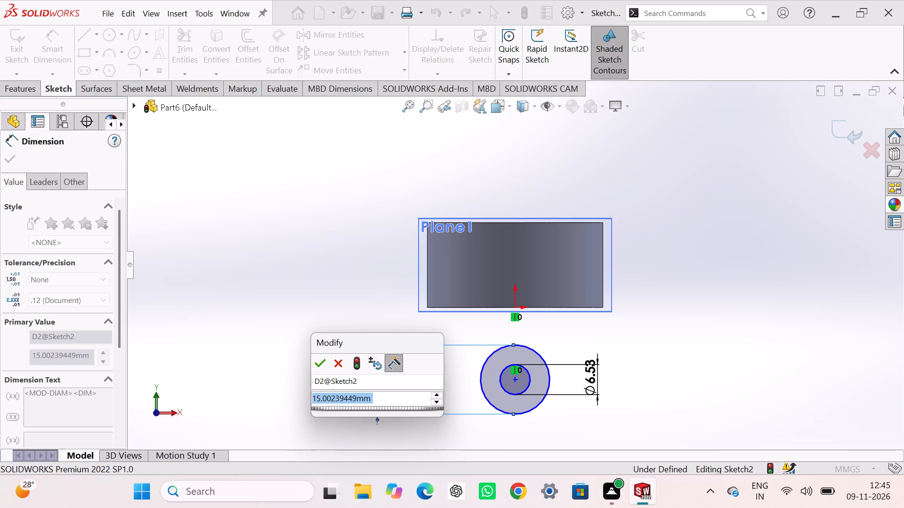
key("1")
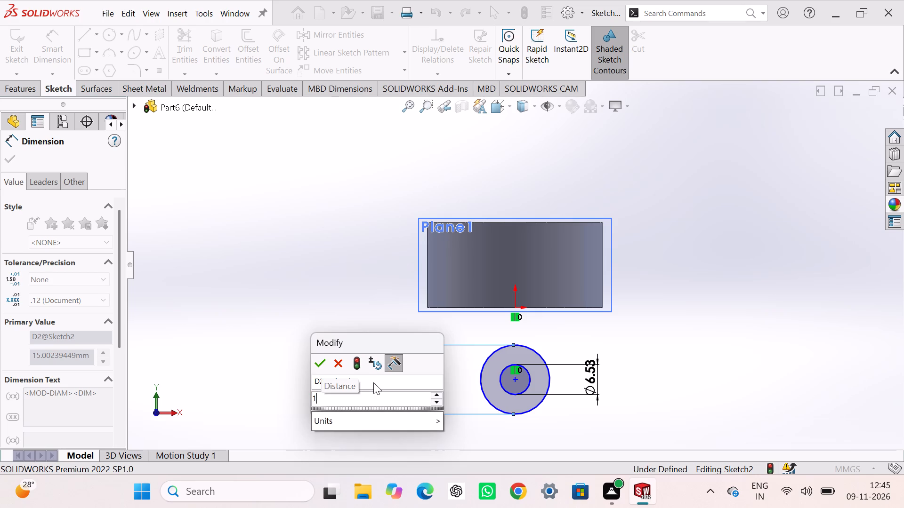
type("9.06")
key("Return")
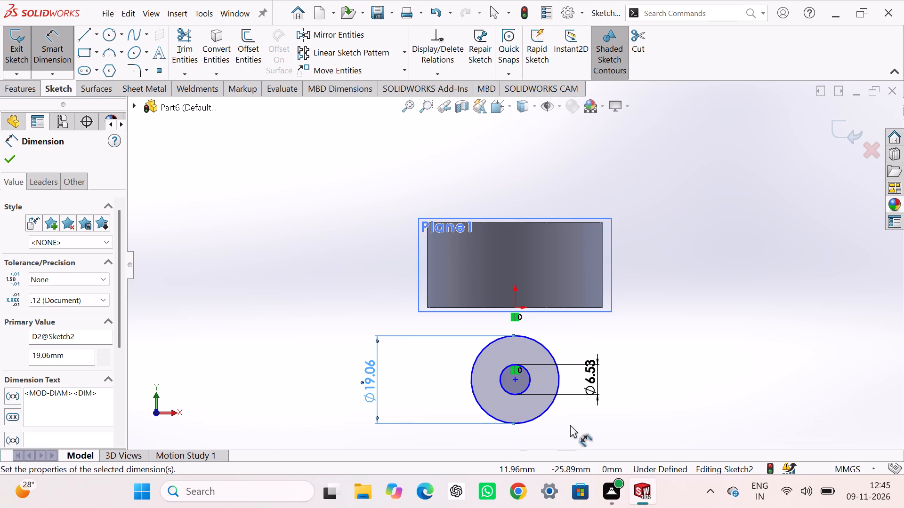
Change the inner circle's diameter to 9.53 mm.
double_click(594, 379)
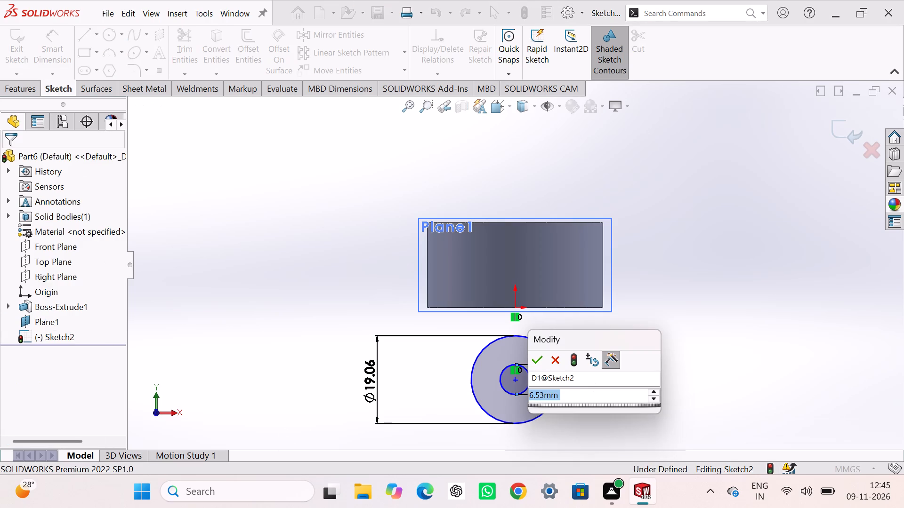
key("Left")
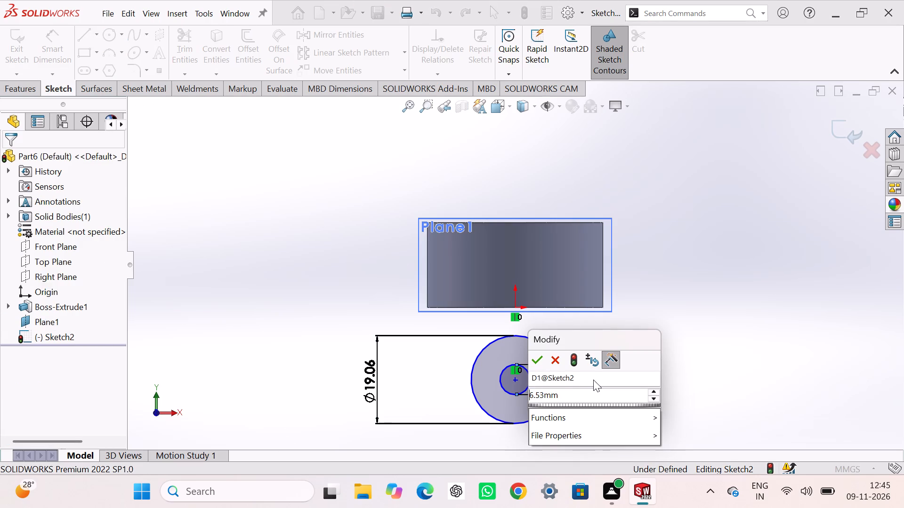
key("Right")
key("BackSpace")
key("9")
key("Return")
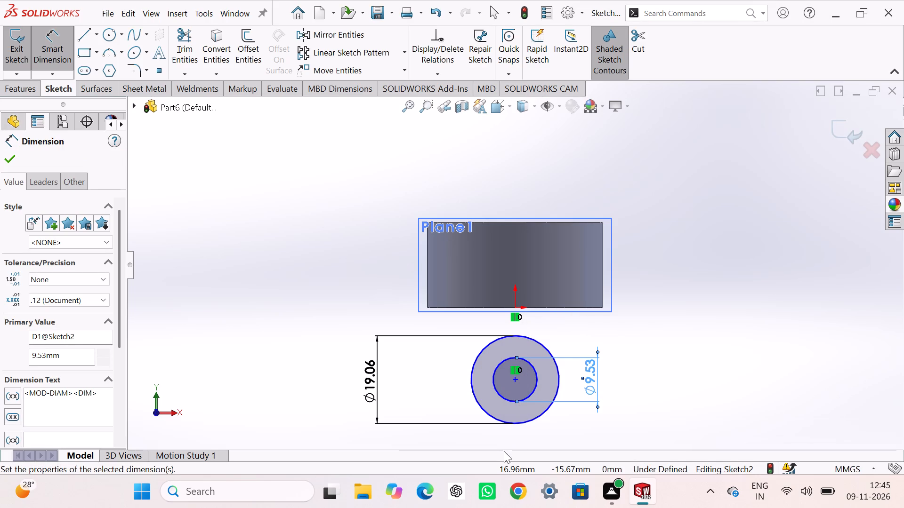
left_click(710, 379)
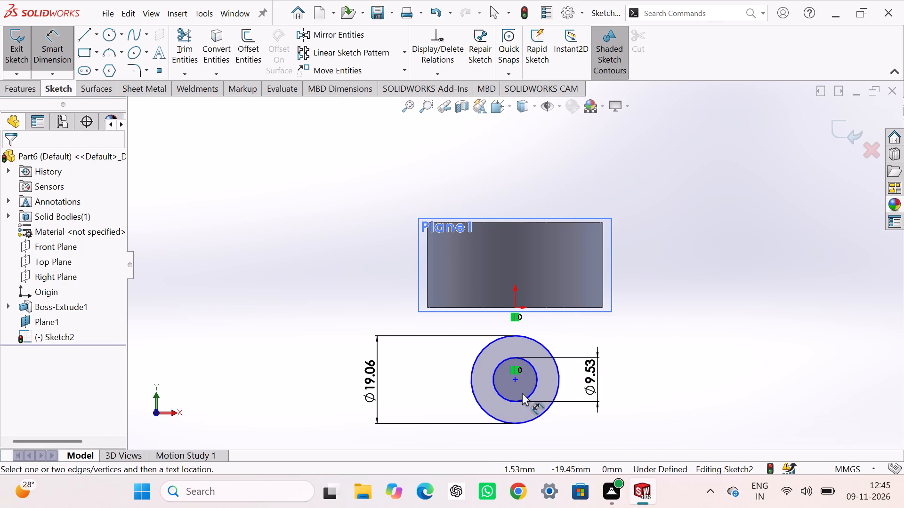
Dimension the vertical distance between the origin and the centre of the concentric circles as 19.62 mm.
left_click(517, 381)
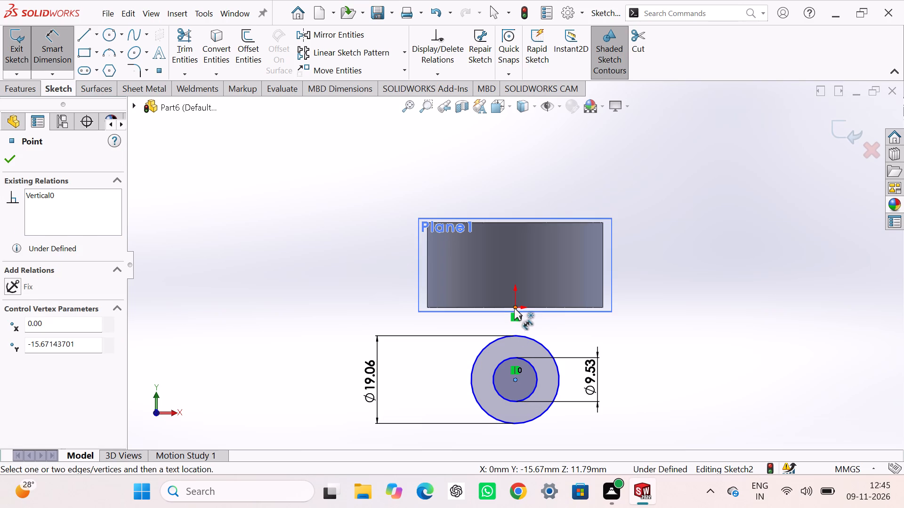
left_click(515, 308)
left_click(637, 356)
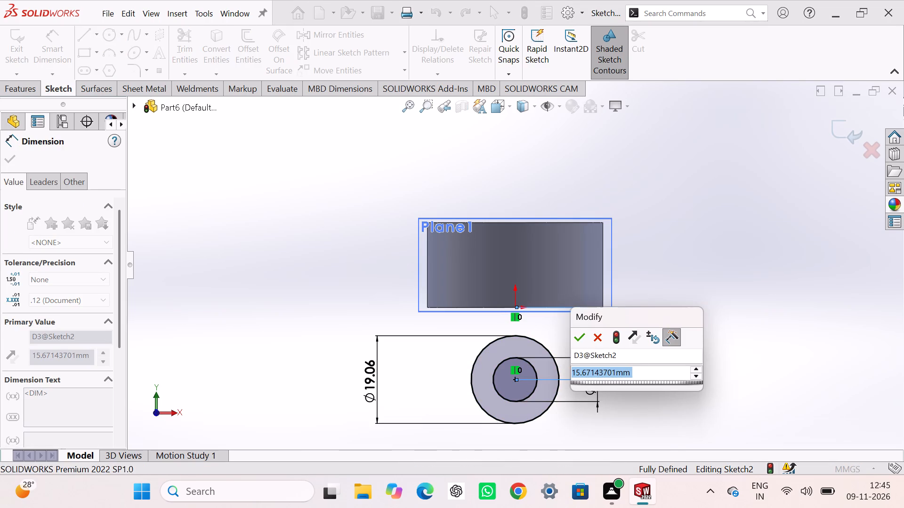
type("19.")
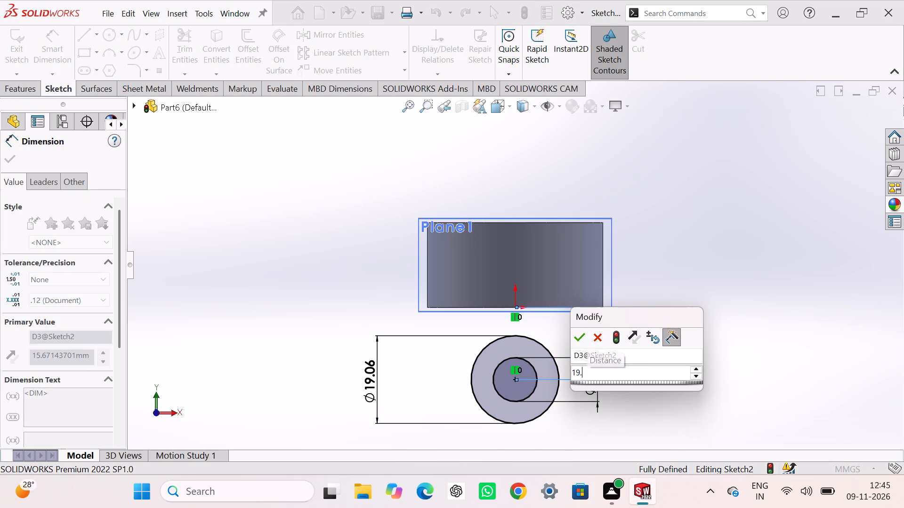
type("62")
key("Return")
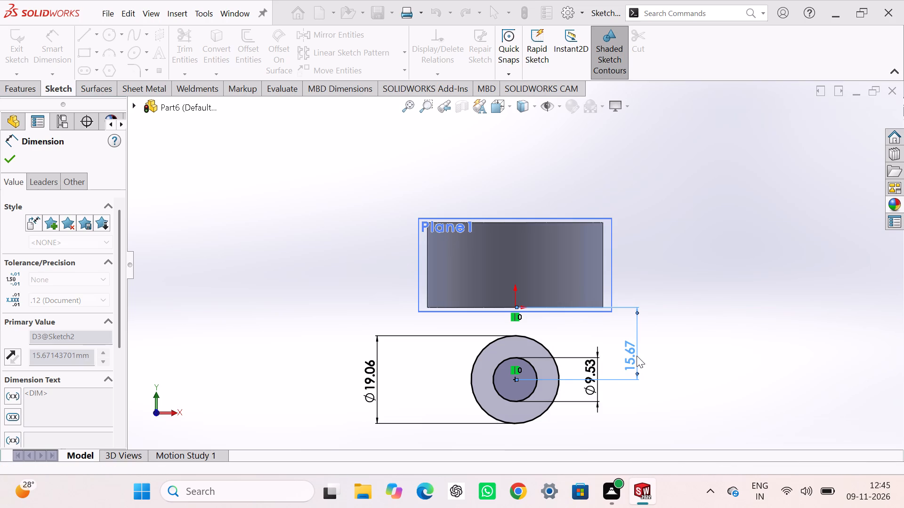
left_click(663, 357)
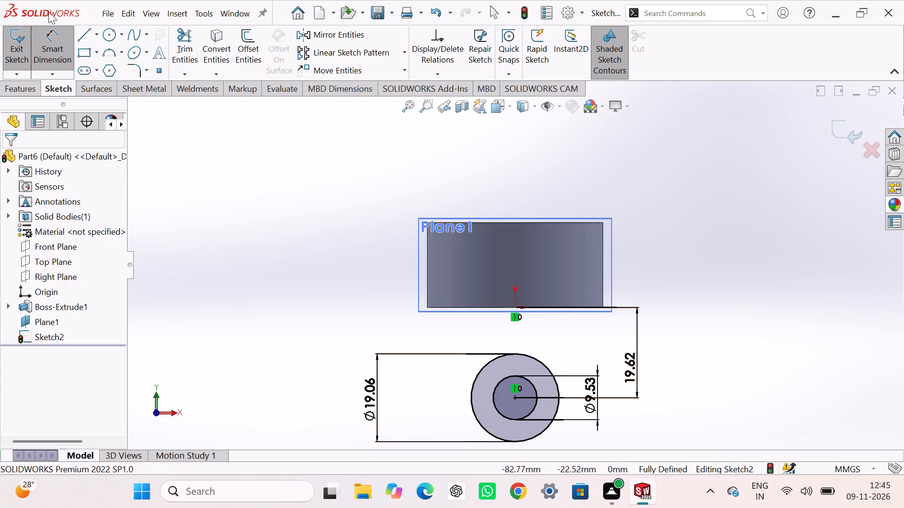
Draw two vertical lines from the outer circle's side quadrants up to the cylinder's bottom edge, joined by a horizontal line about 19.06 mm long.
left_click(81, 32)
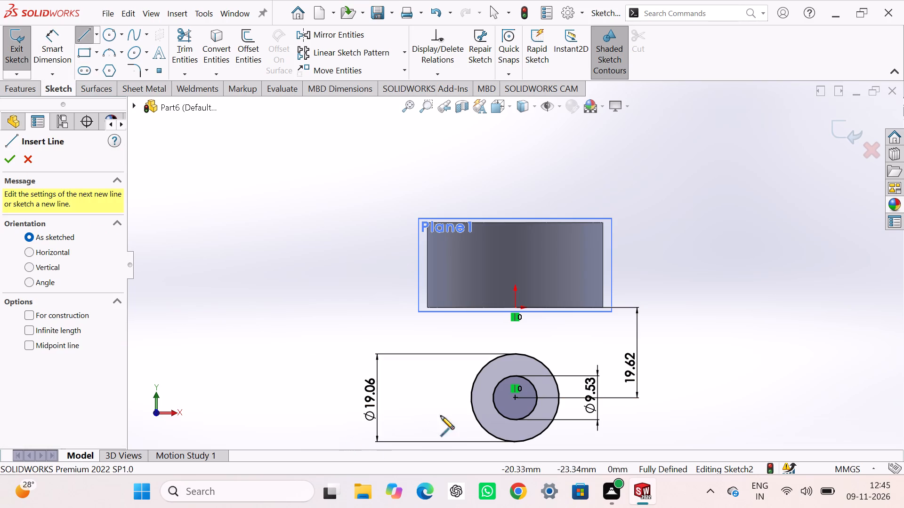
left_click(471, 397)
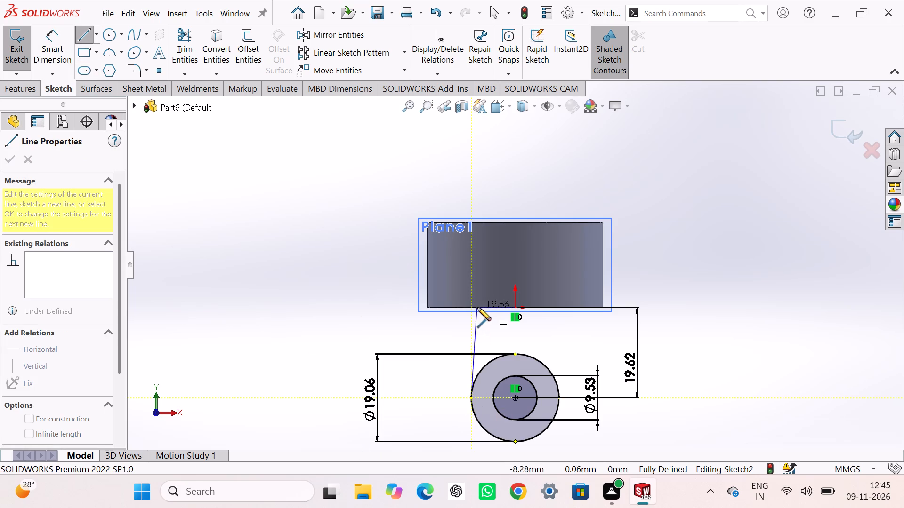
left_click(470, 307)
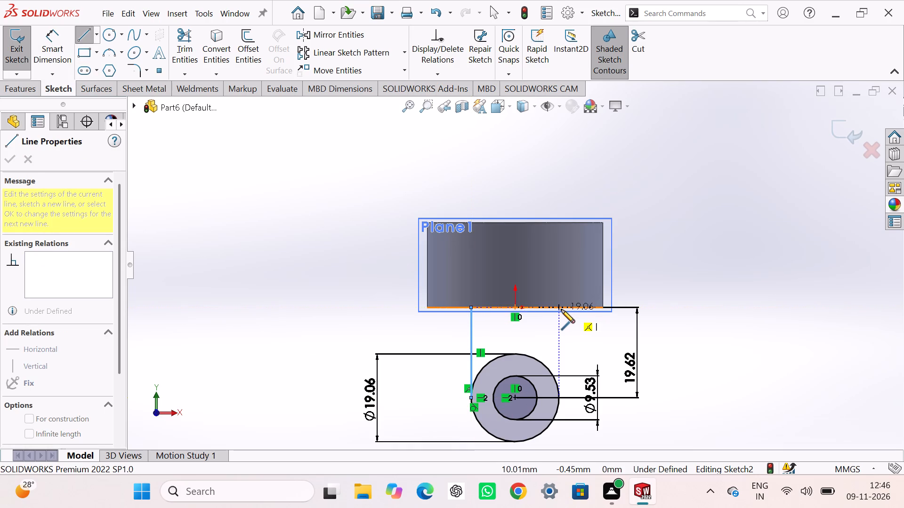
left_click(558, 309)
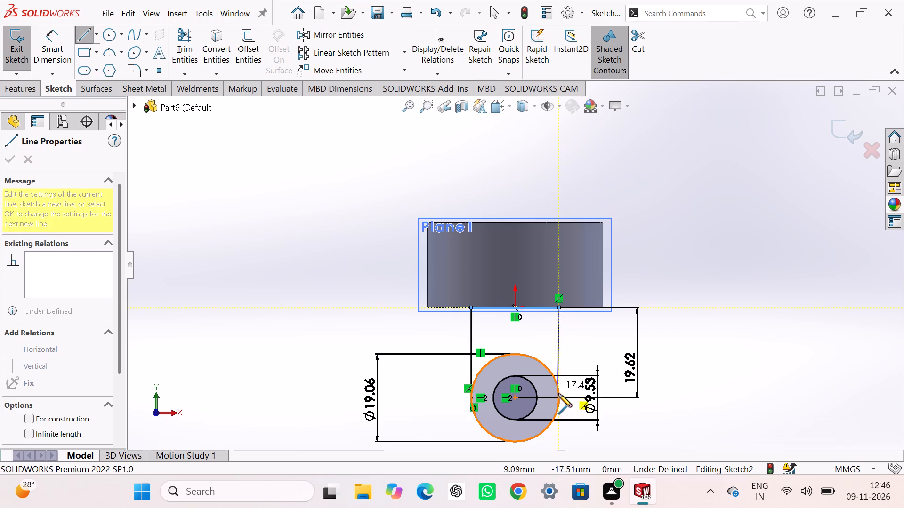
left_click(559, 397)
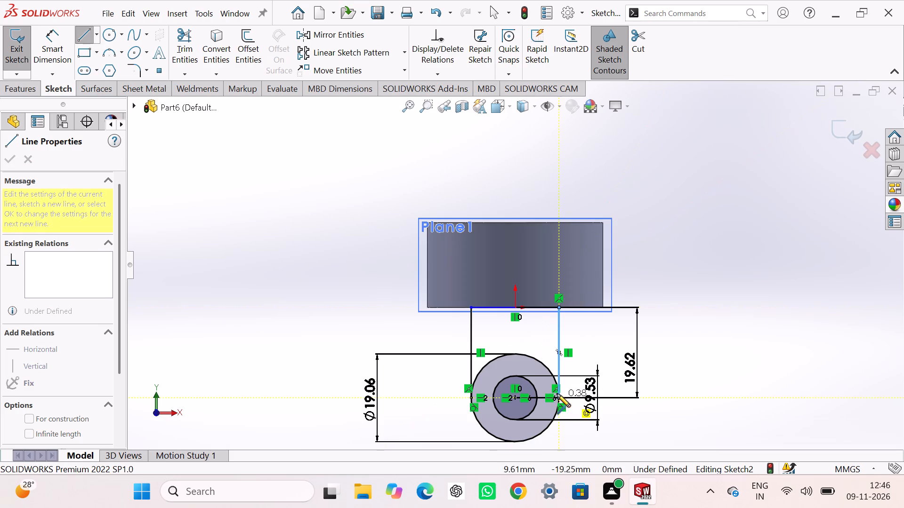
right_click(212, 260)
left_click(250, 270)
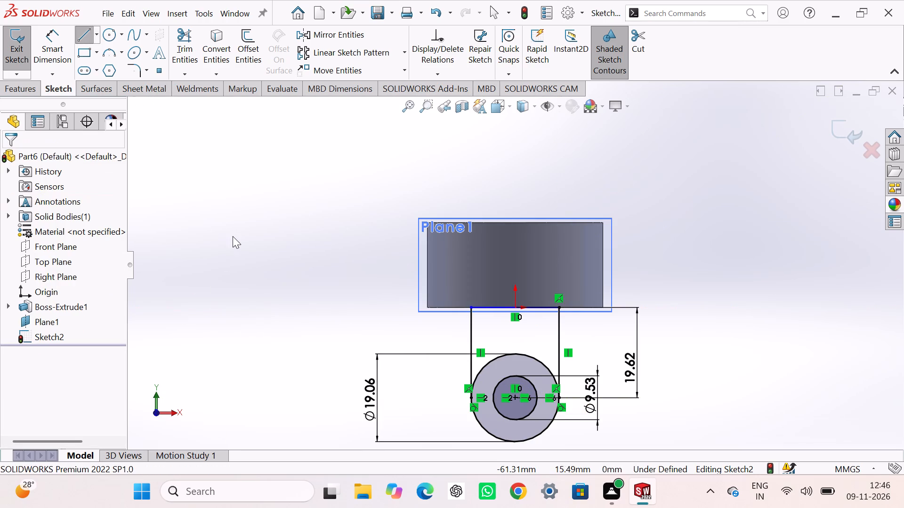
left_click(233, 236)
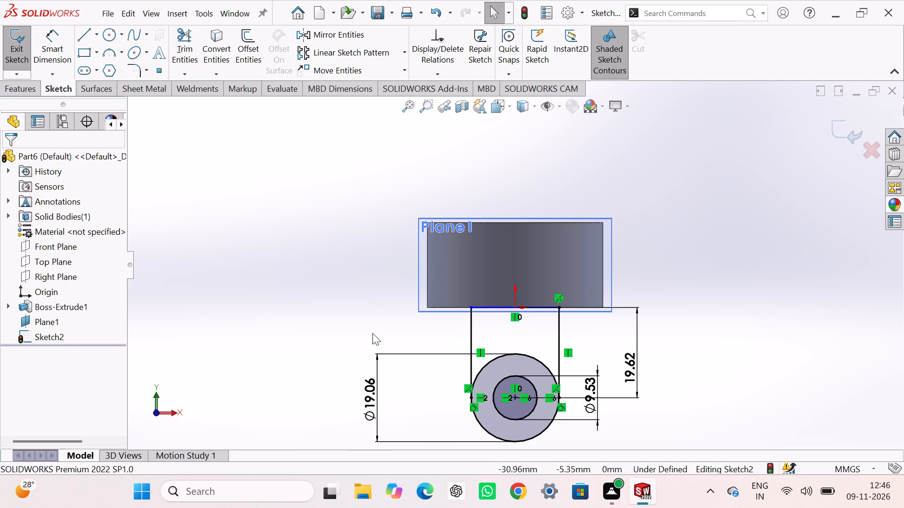
Add a Collinear relation between the horizontal top line and the cylinder's bottom edge.
scroll(458, 330, "down", 4)
left_click(208, 294)
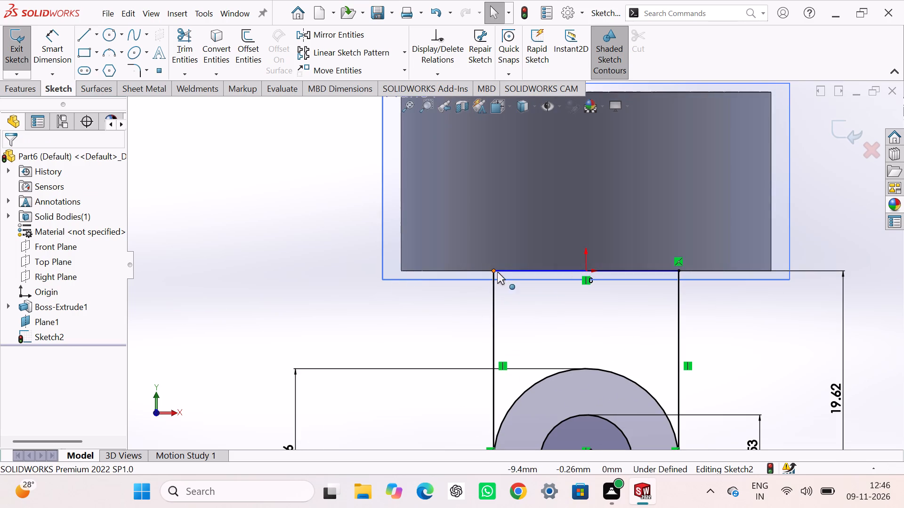
left_click(503, 271)
left_click(464, 271, "ctrl")
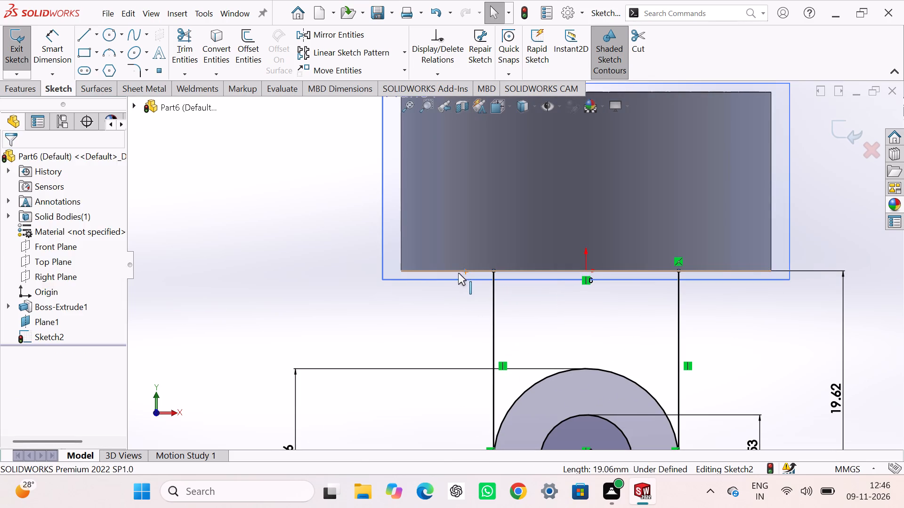
left_click(22, 340)
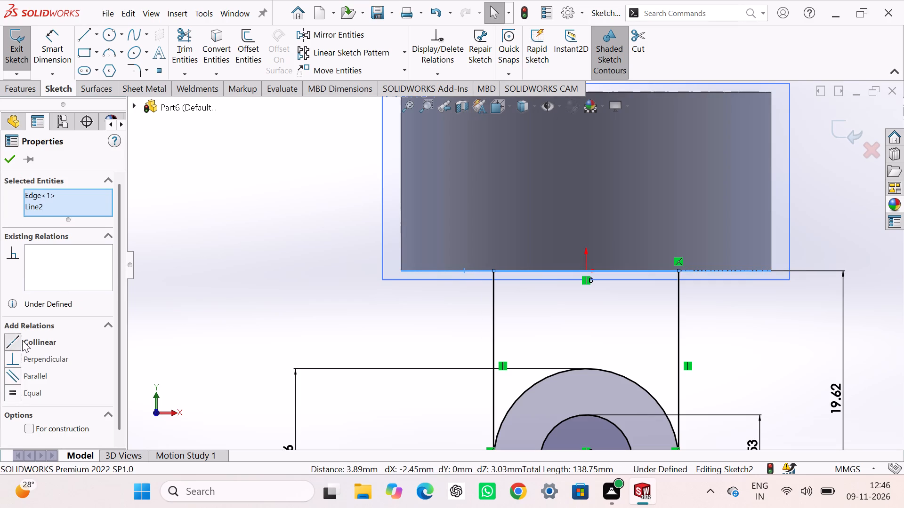
left_click(347, 267)
Trim the outer circle's upper arc between the two vertical lines to leave a round-ended lug profile, and exit the sketch.
scroll(332, 275, "up", 6)
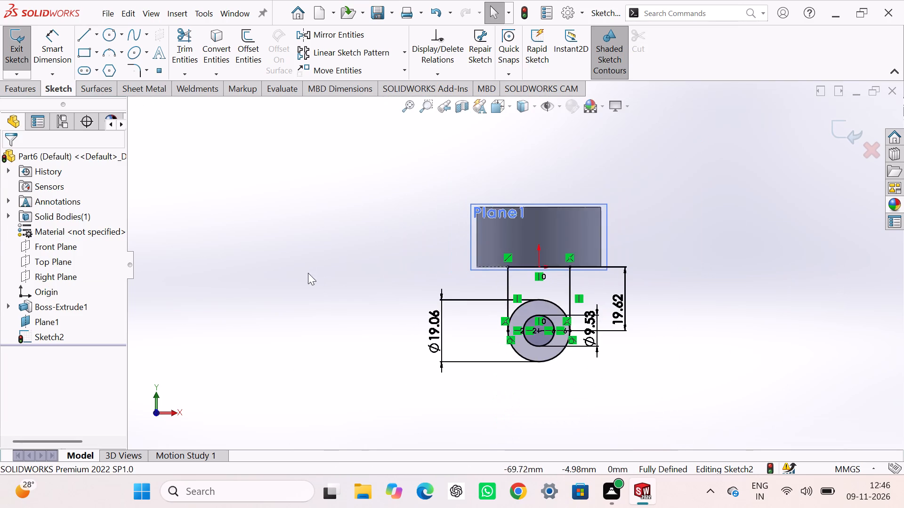
scroll(305, 258, "down", 1)
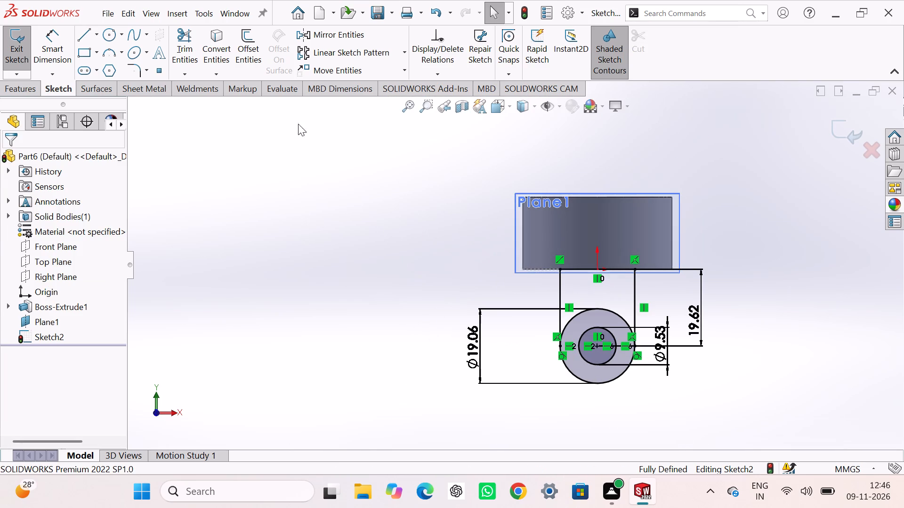
left_click(186, 36)
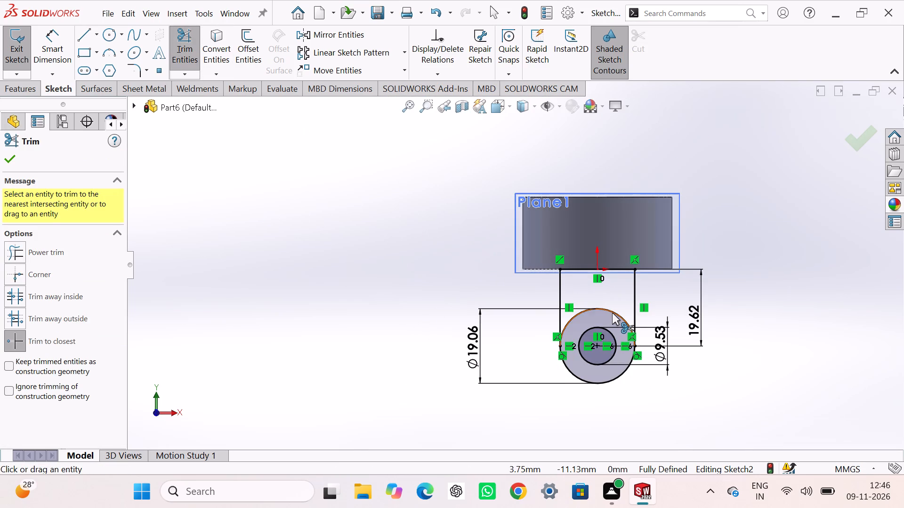
left_click(612, 313)
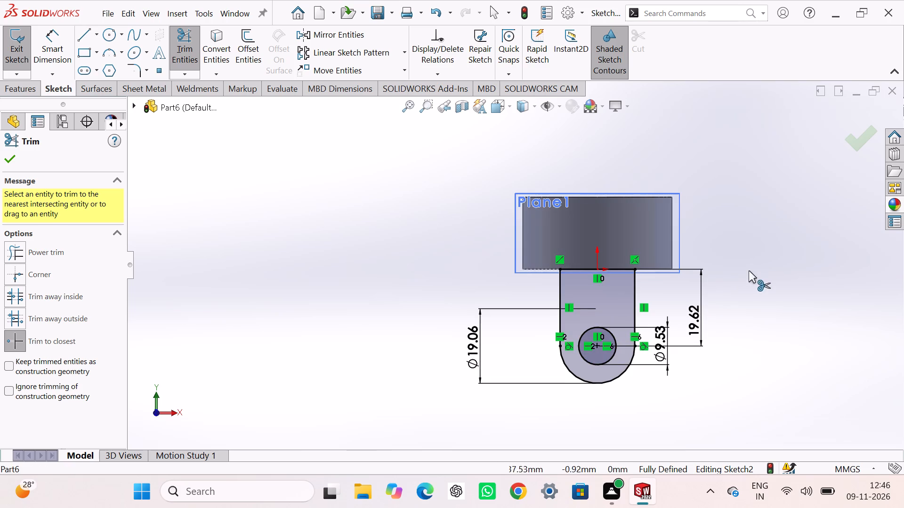
left_click(767, 219)
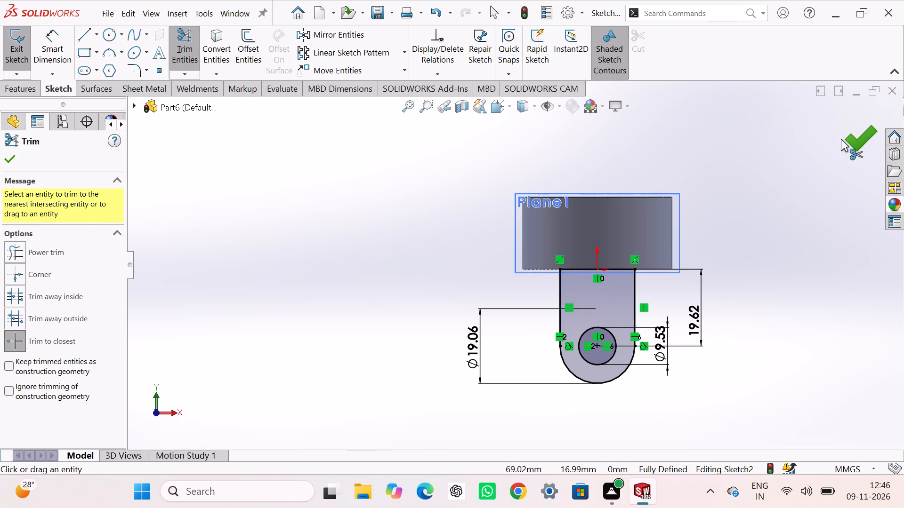
left_click(841, 139)
left_click_drag(841, 131, 834, 134)
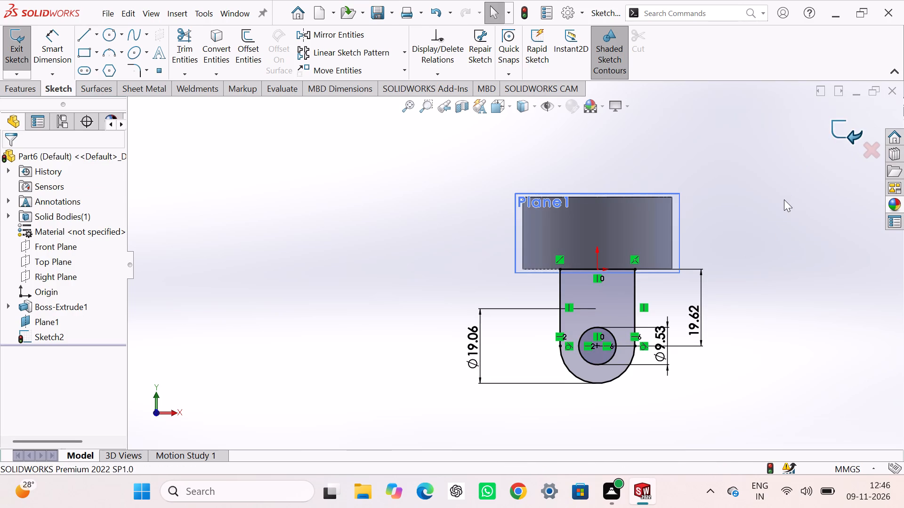
Extrude the holed lug profile Up To Surface, ending at the cylinder's outer curved face, with the direction reversed to the near side.
middle_click_drag(784, 200, 727, 274)
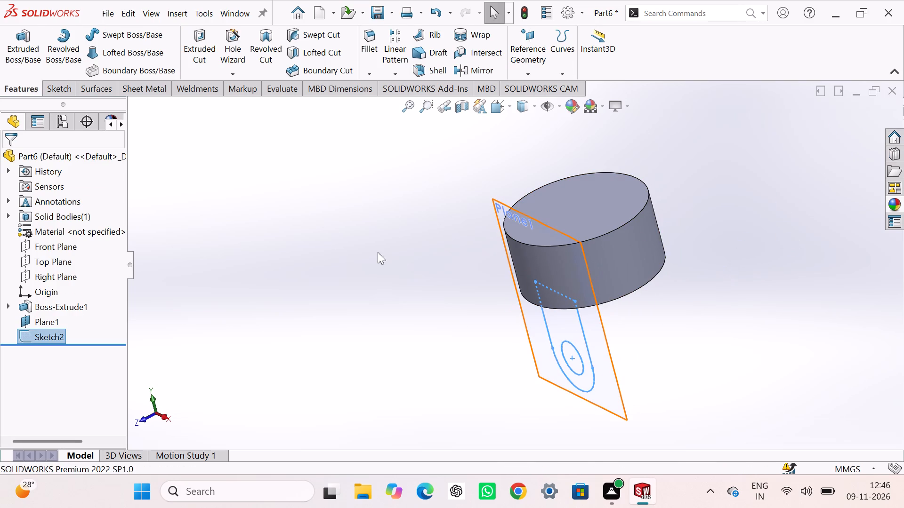
left_click(11, 39)
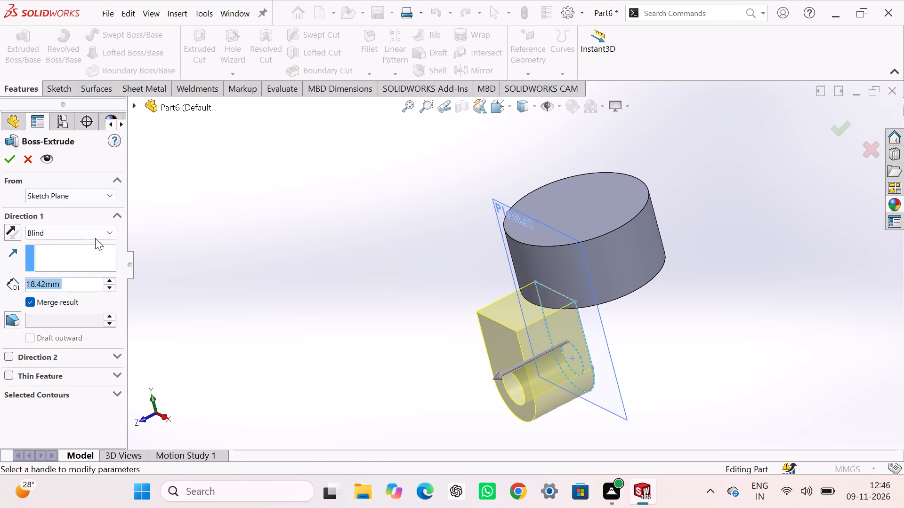
left_click(96, 233)
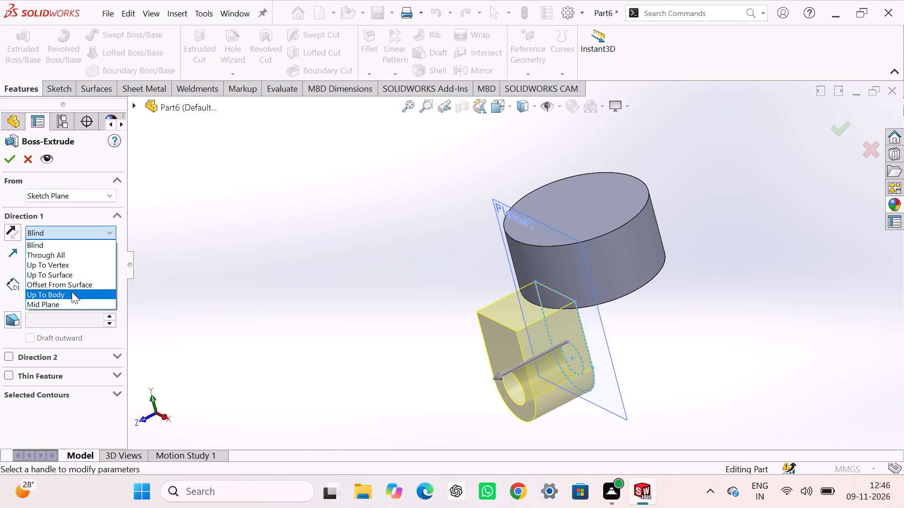
left_click(72, 292)
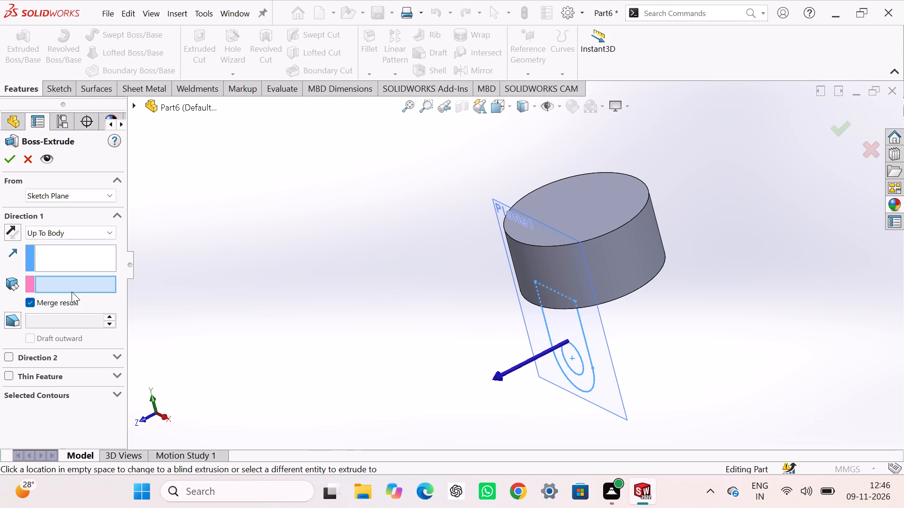
left_click(91, 233)
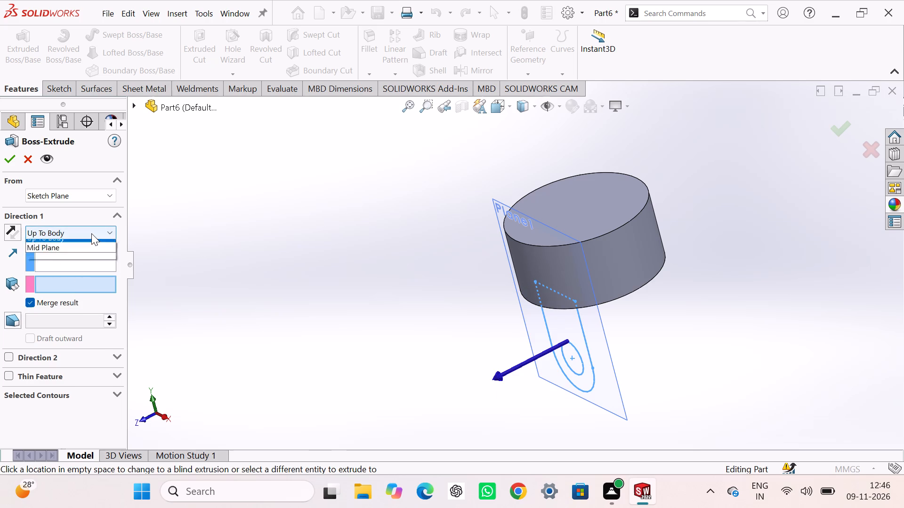
left_click(66, 273)
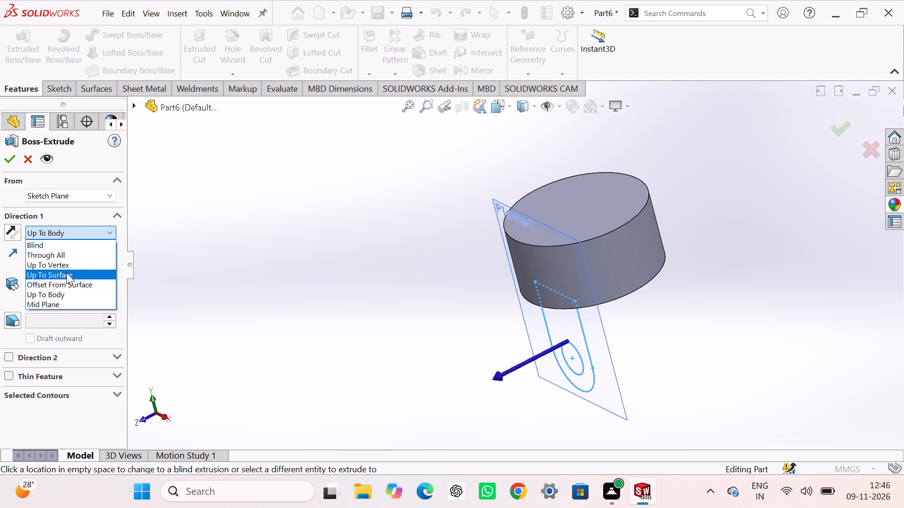
left_click(74, 231)
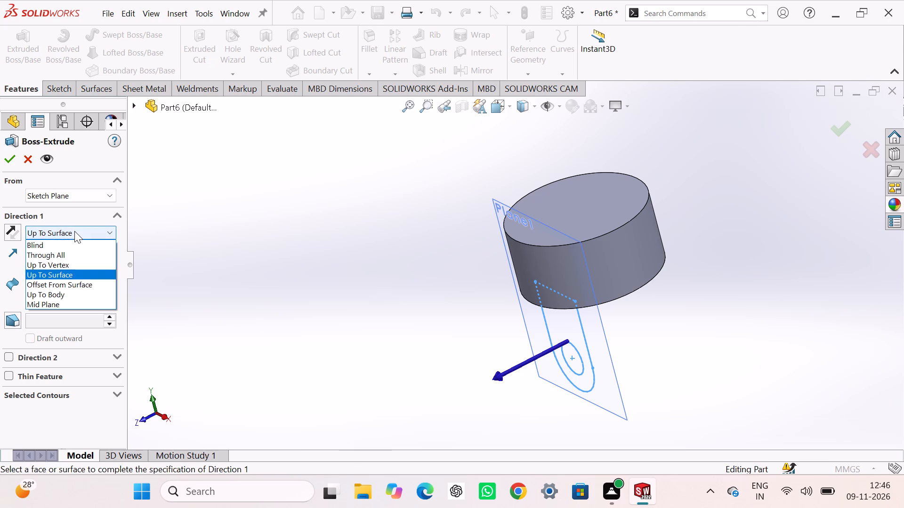
left_click(68, 248)
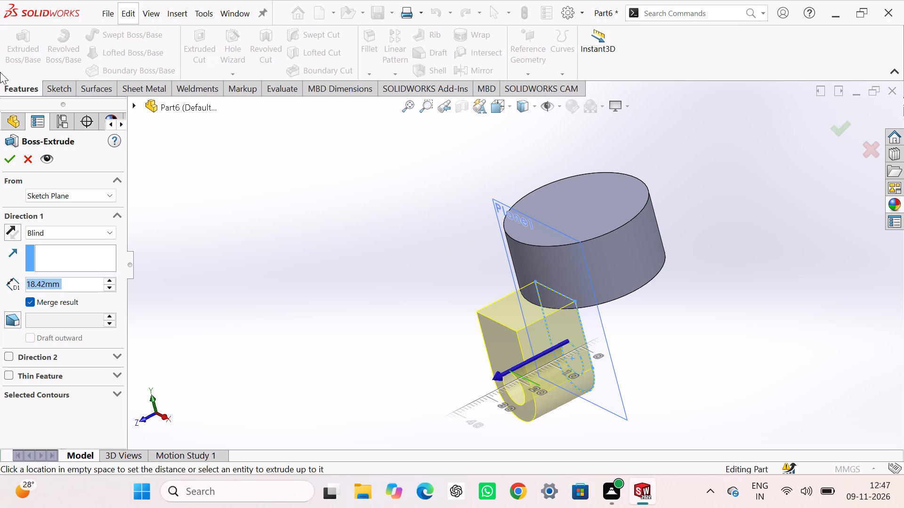
left_click(98, 232)
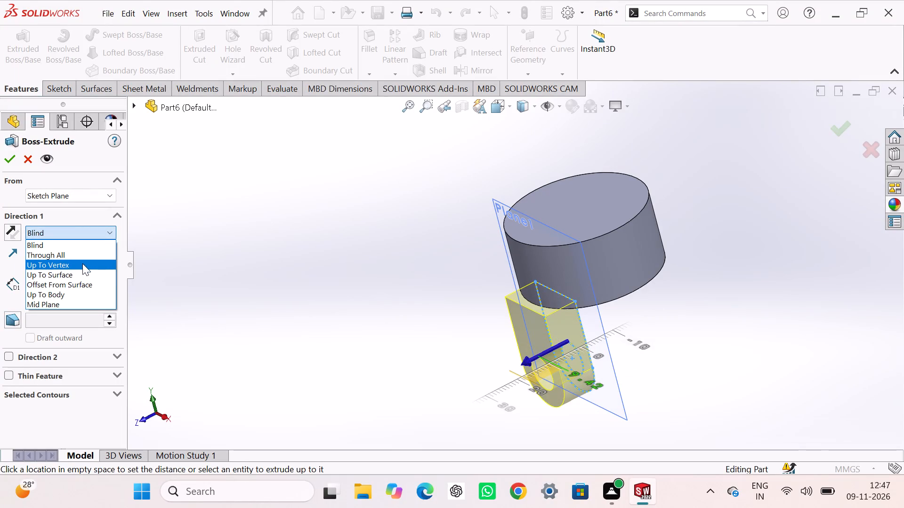
left_click(77, 276)
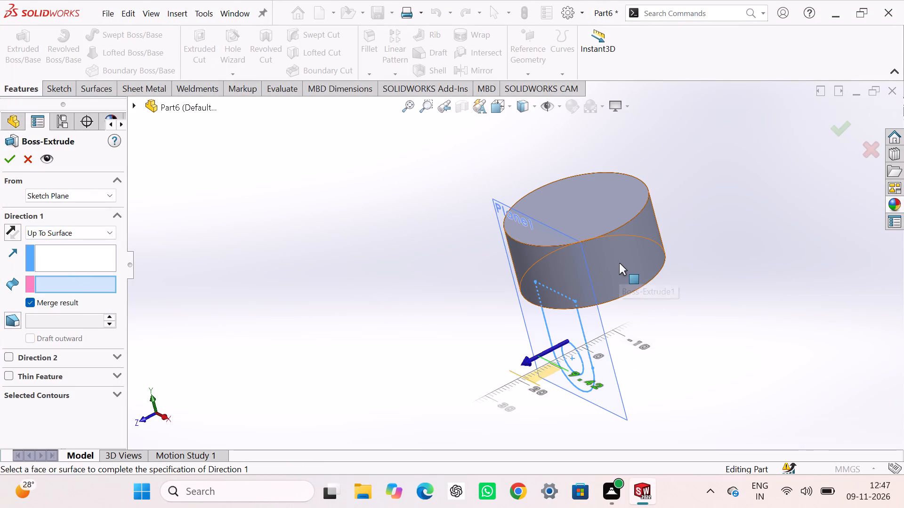
left_click(620, 262)
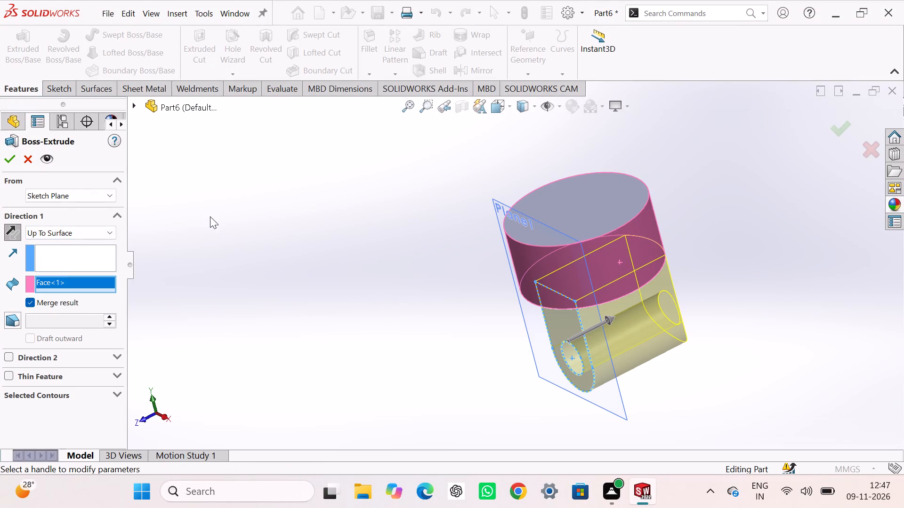
left_click(7, 232)
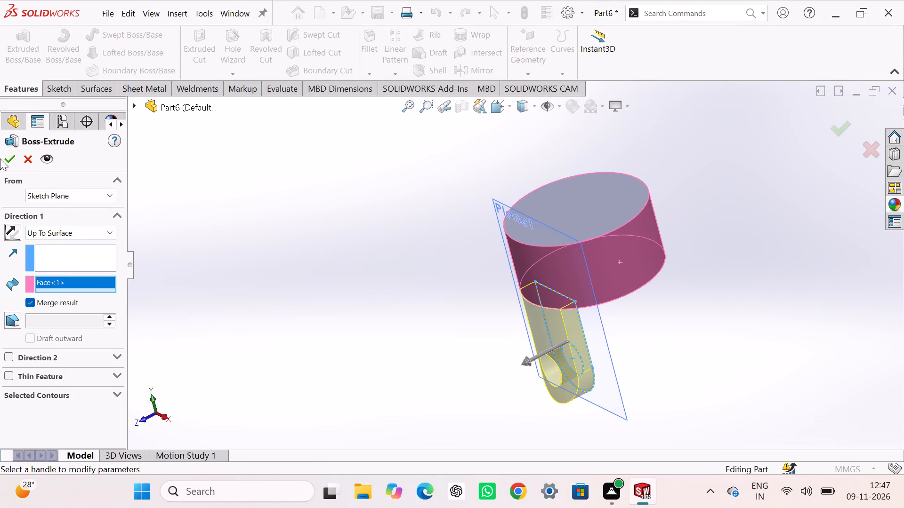
left_click(9, 158)
left_click(211, 218)
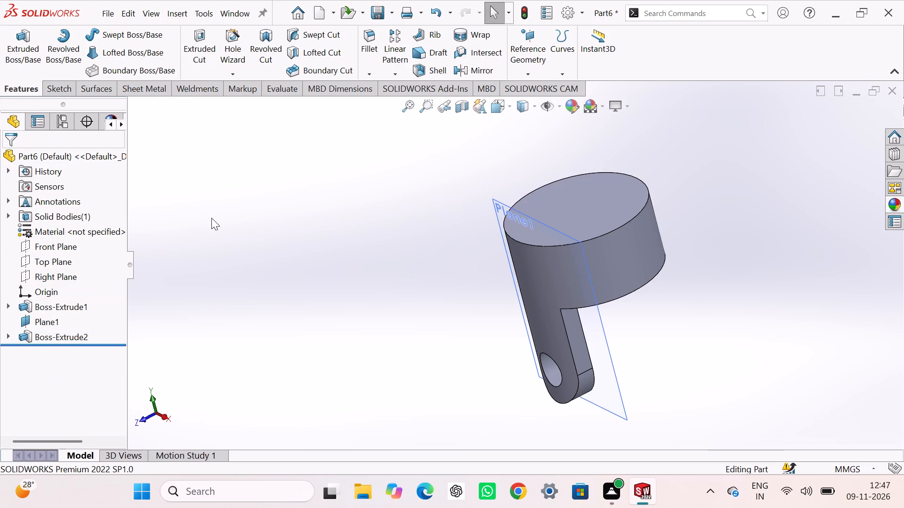
Hide the lug's reference plane, Plane1.
right_click(496, 206)
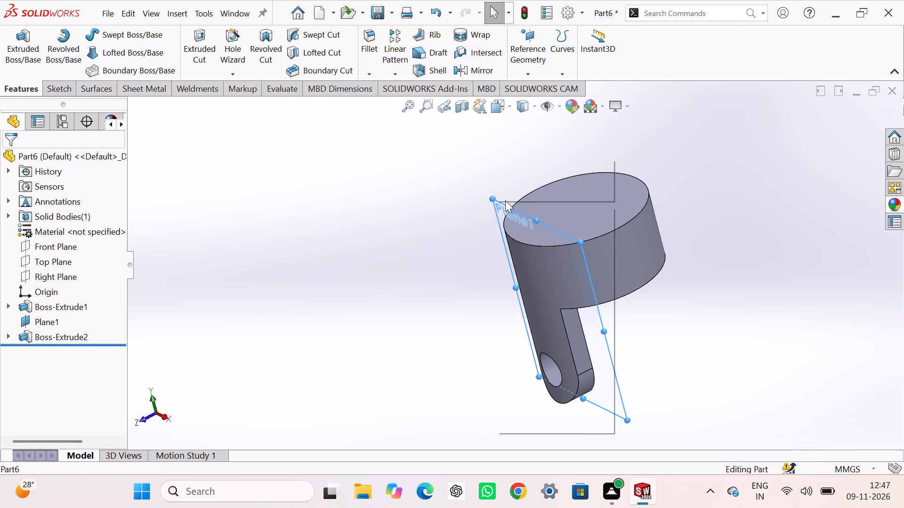
left_click(545, 190)
left_click(350, 204)
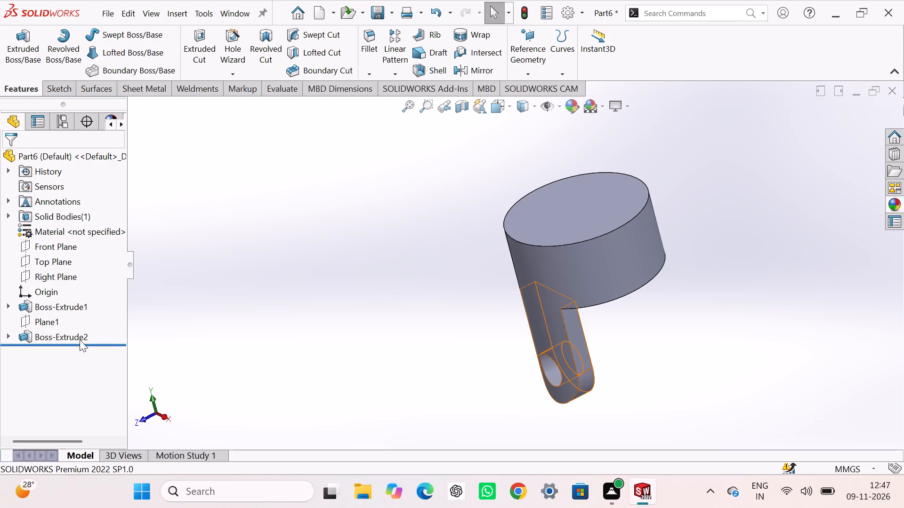
Mirror the lug extrusion about the Front Plane to create a second lug on the opposite side of the cylinder.
left_click(67, 333)
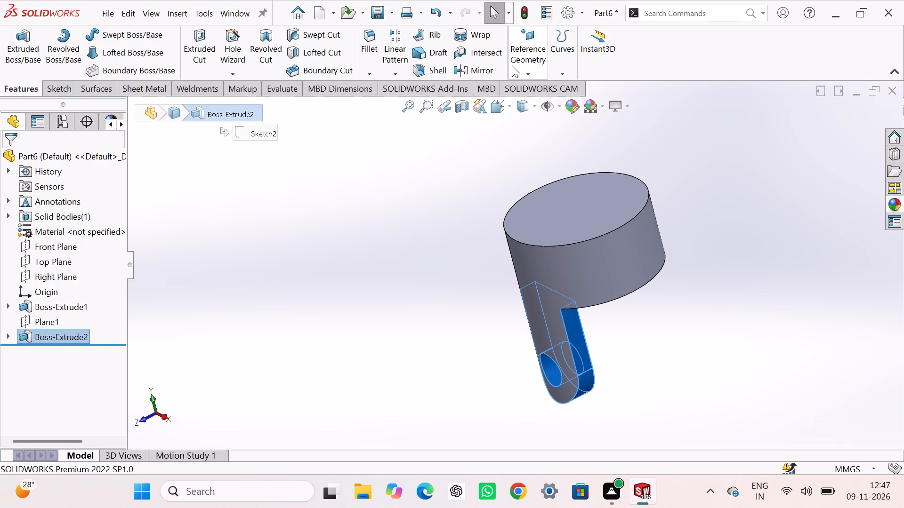
left_click(494, 71)
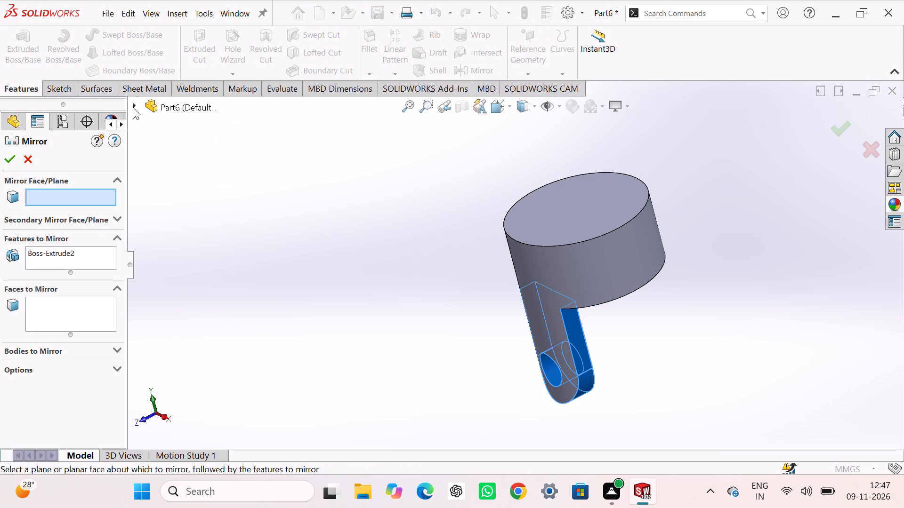
left_click(133, 107)
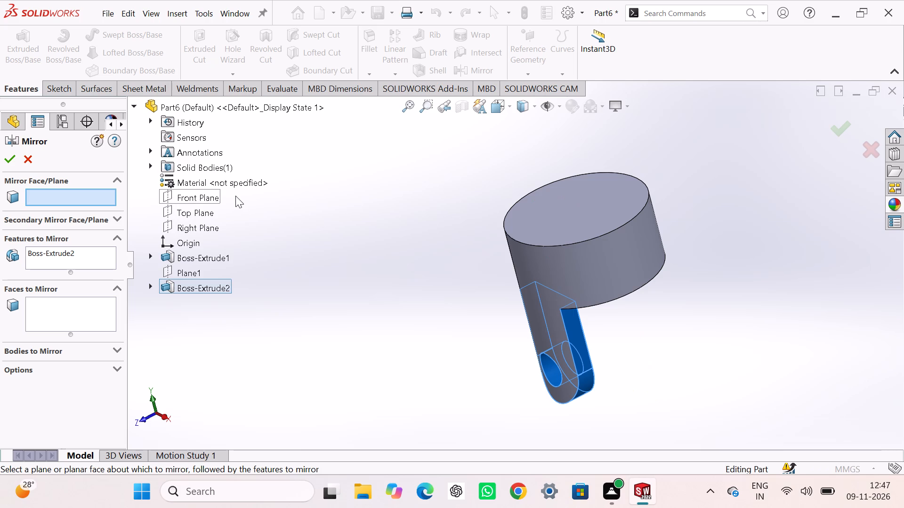
left_click(187, 196)
left_click(12, 155)
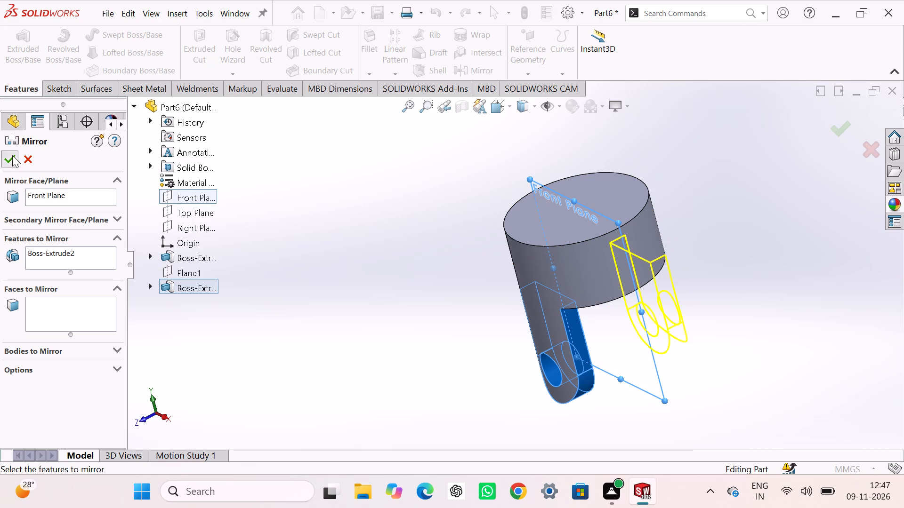
left_click(225, 202)
Fillet the four edges where the sides of both lugs meet the cylinder's bottom face with a 9.53 mm symmetric radius.
middle_click_drag(226, 201, 205, 264)
scroll(226, 201, "down", 1)
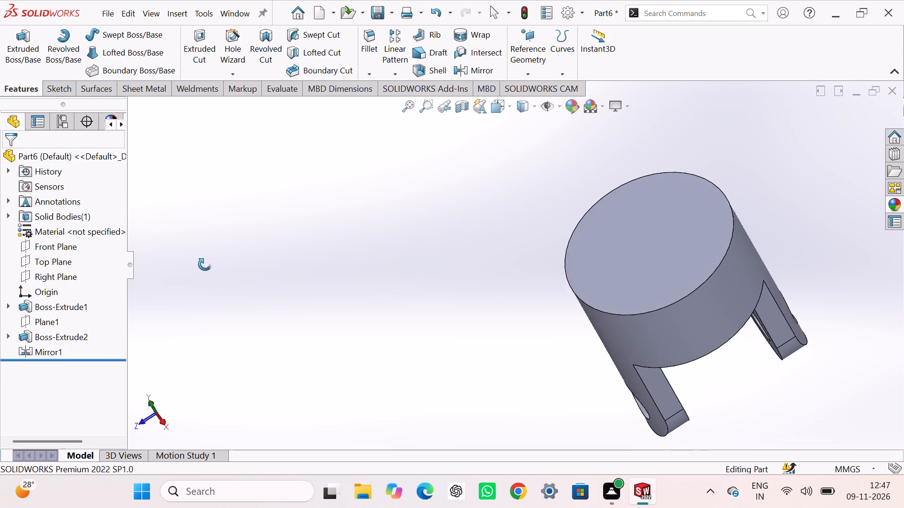
middle_click_drag(205, 264, 252, 253)
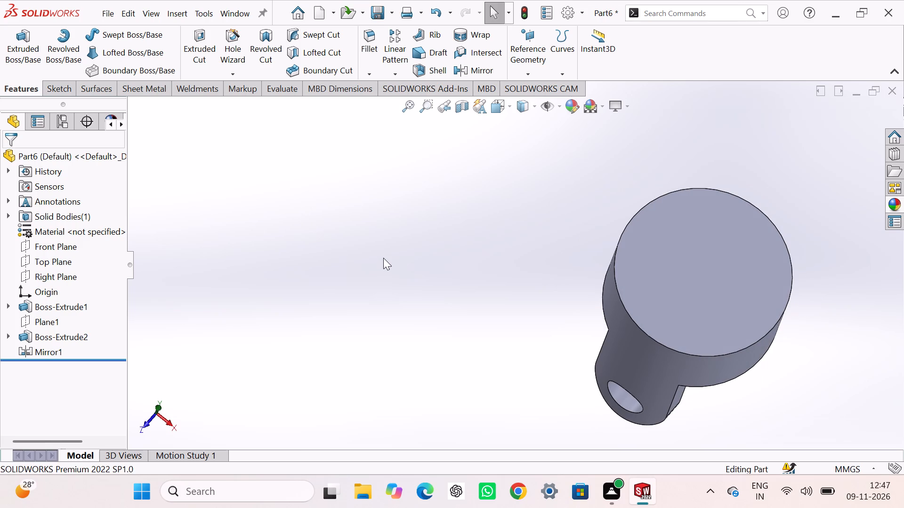
key("ctrl+7")
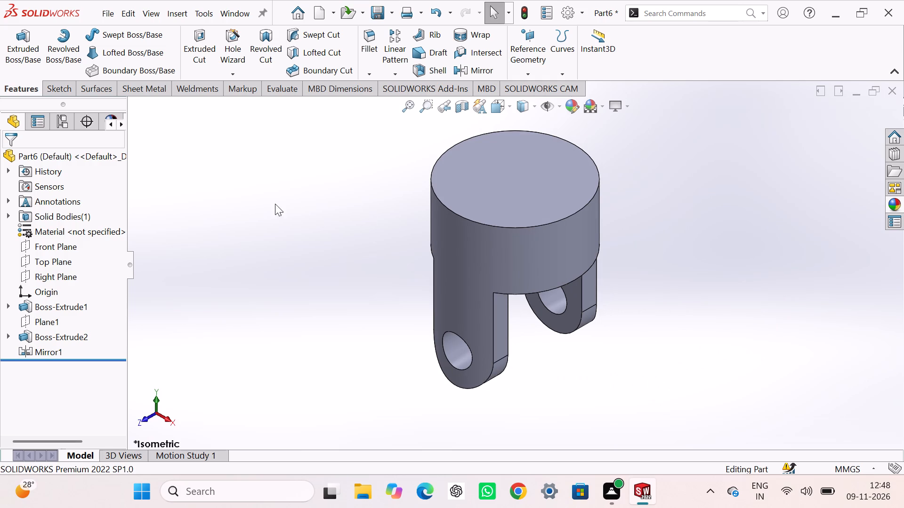
left_click(373, 40)
type("9.")
key("3")
key("BackSpace")
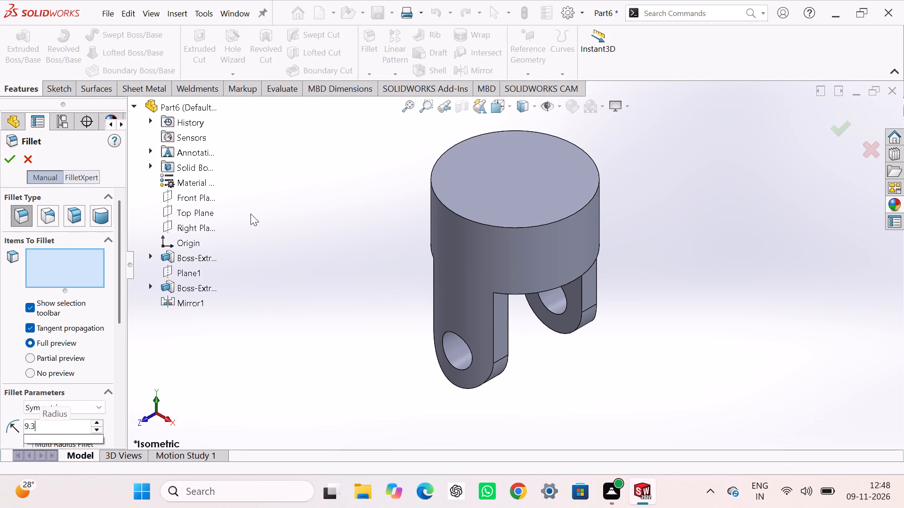
type("53")
key("Return")
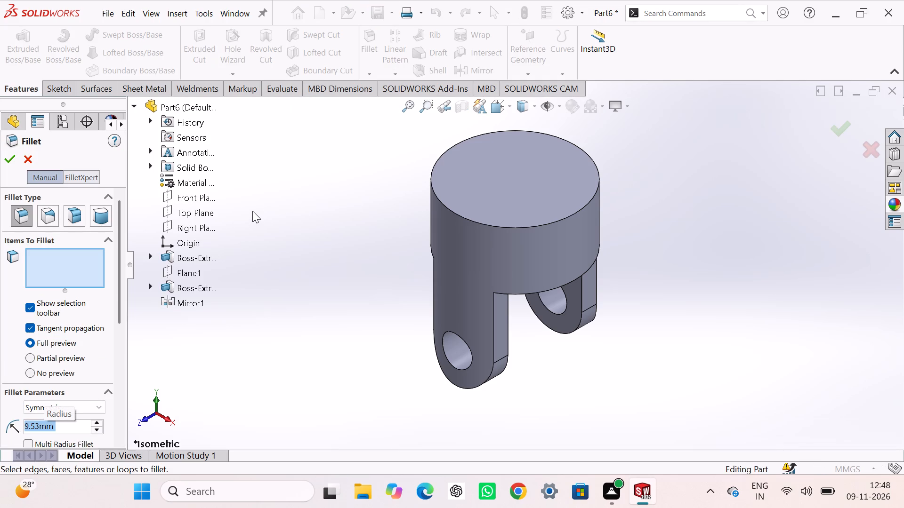
middle_click_drag(502, 231, 487, 124)
scroll(502, 220, "down", 3)
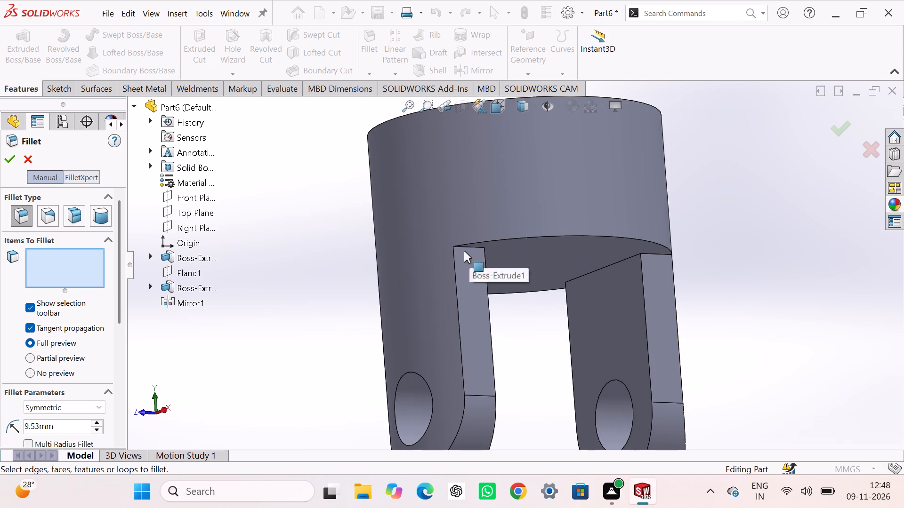
left_click(469, 247)
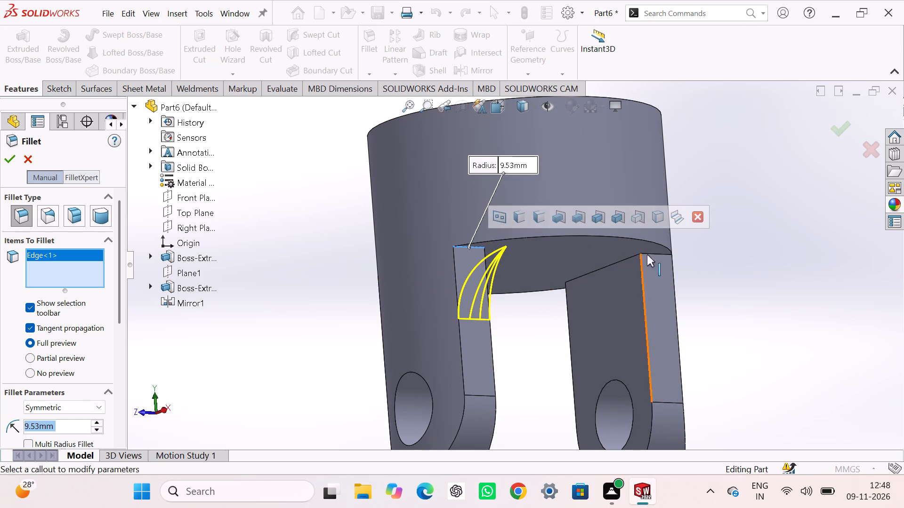
left_click(652, 254)
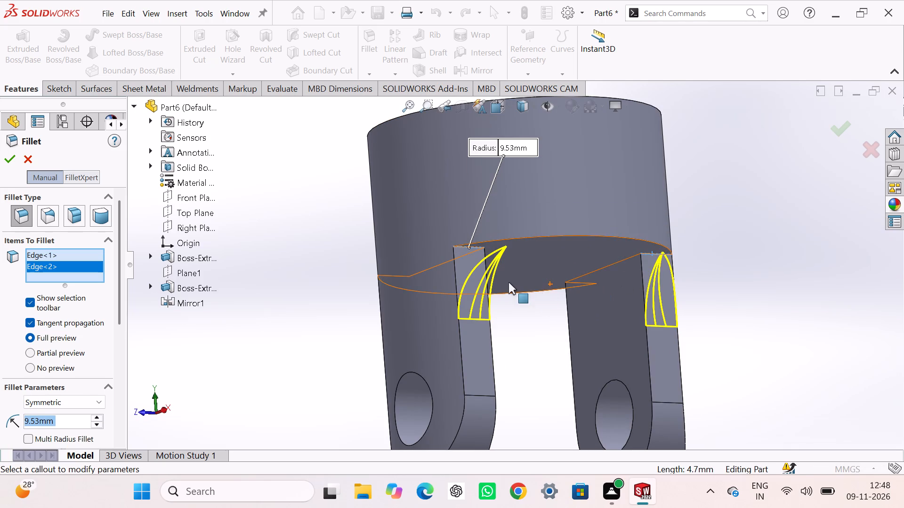
middle_click_drag(508, 283, 654, 231)
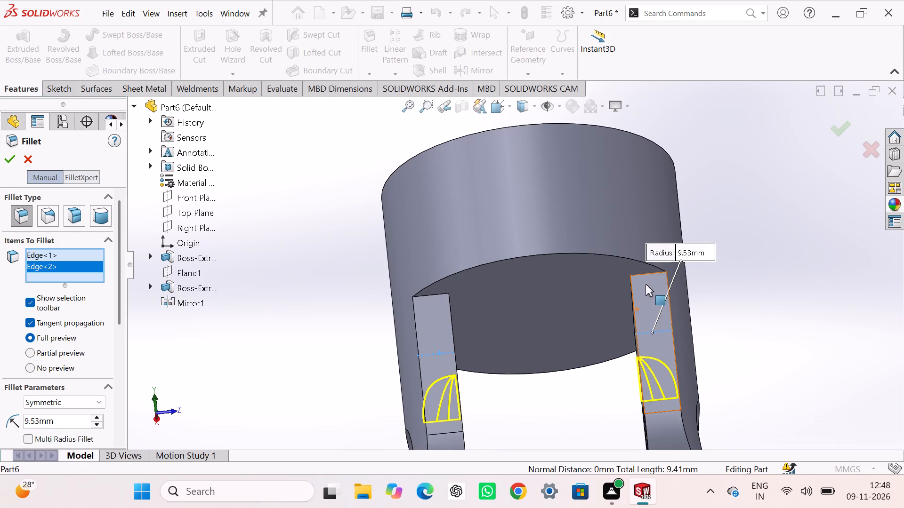
left_click(647, 274)
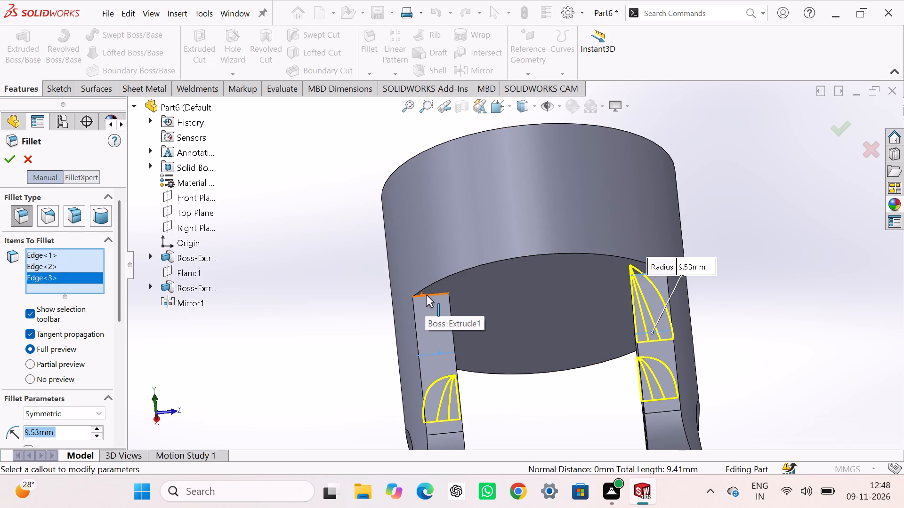
left_click(426, 295)
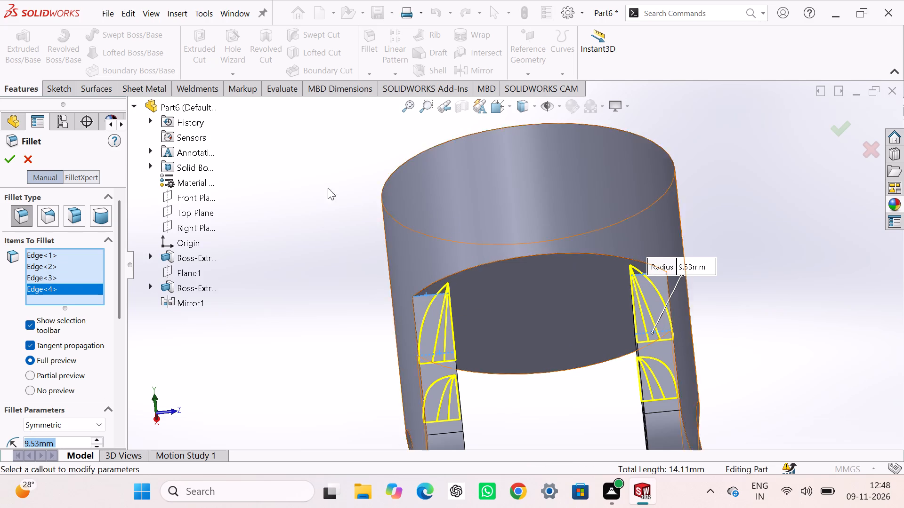
left_click(11, 158)
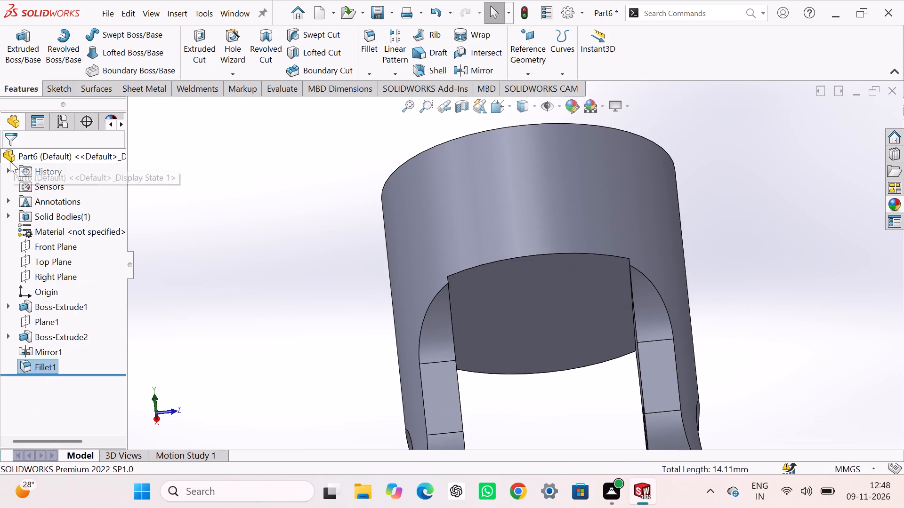
left_click(295, 222)
Fillet the outer edge of the mirrored lug and the inner edge of the original lug with a 1.63 mm symmetric radius.
middle_click_drag(295, 224, 320, 285)
scroll(320, 284, "up", 3)
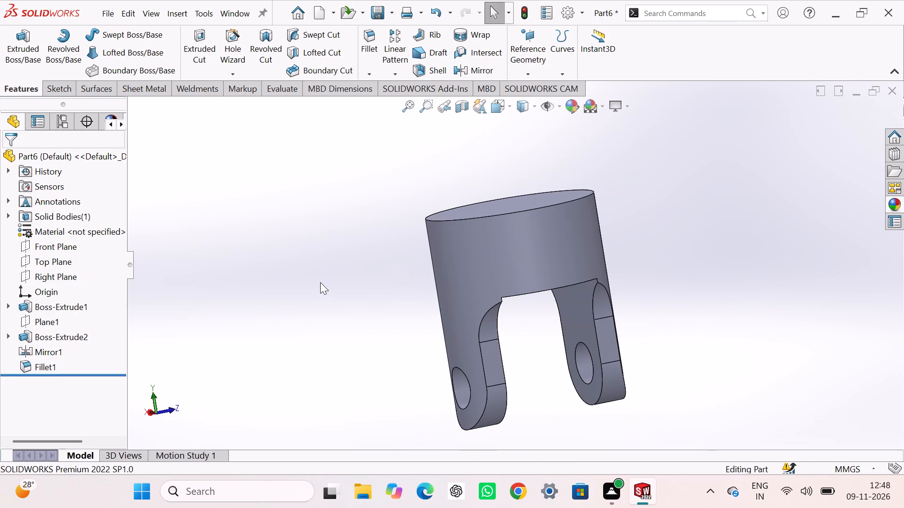
middle_click_drag(320, 282, 383, 293)
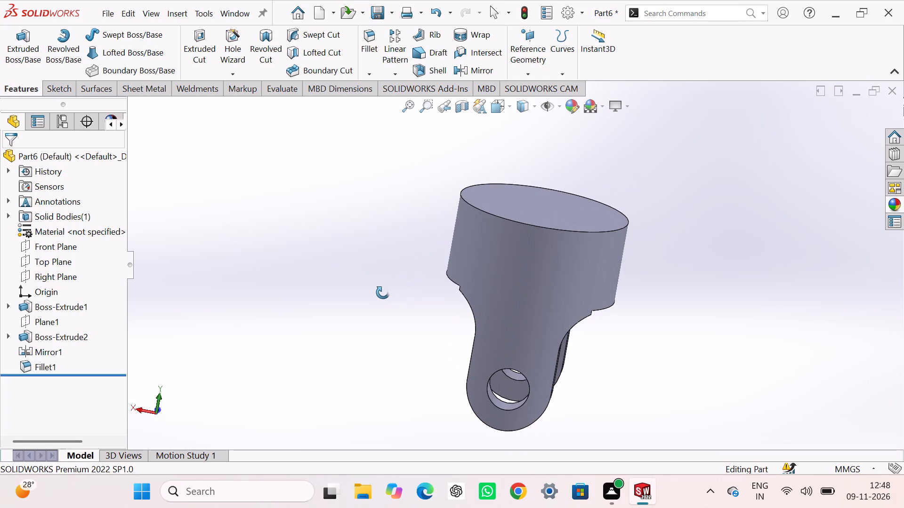
middle_click_drag(383, 293, 382, 293)
left_click(374, 38)
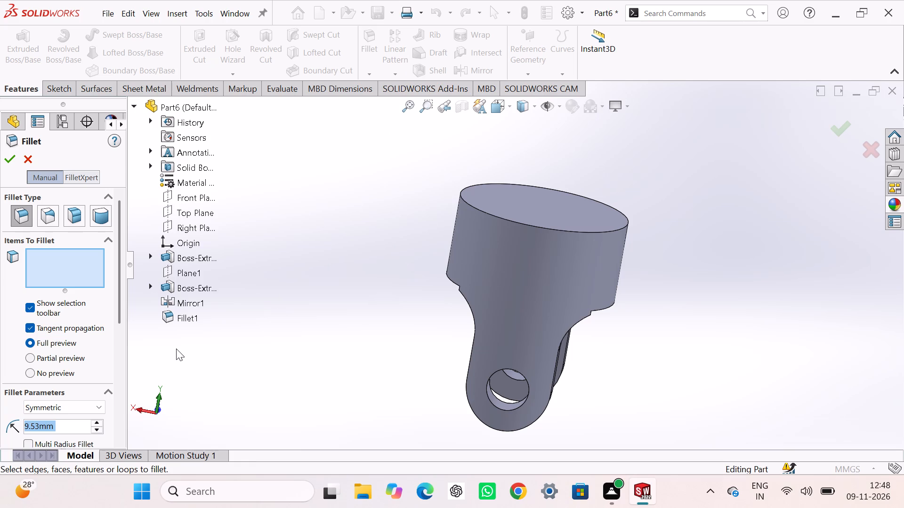
type("1.")
key("6")
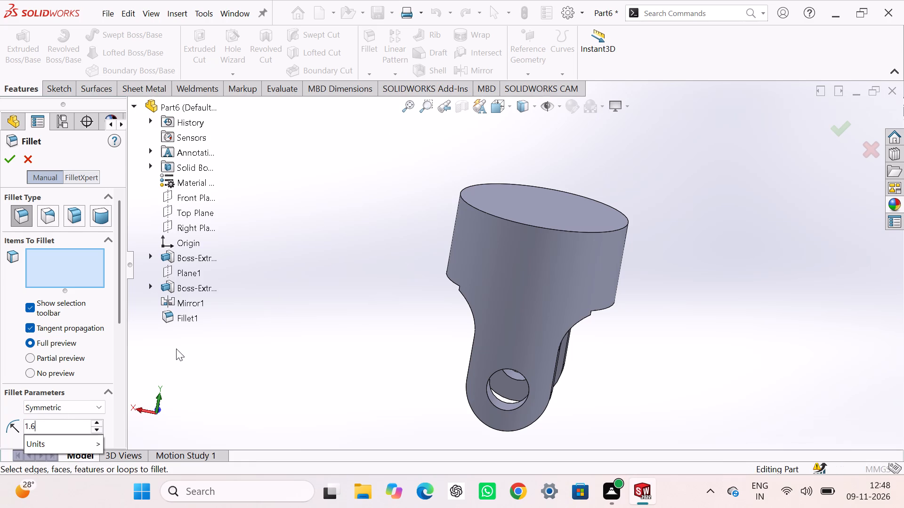
key("3")
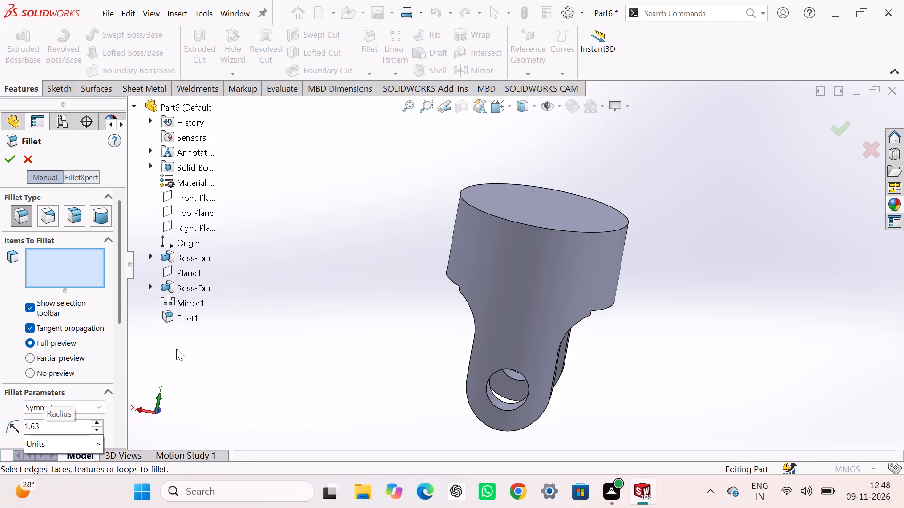
key("Return")
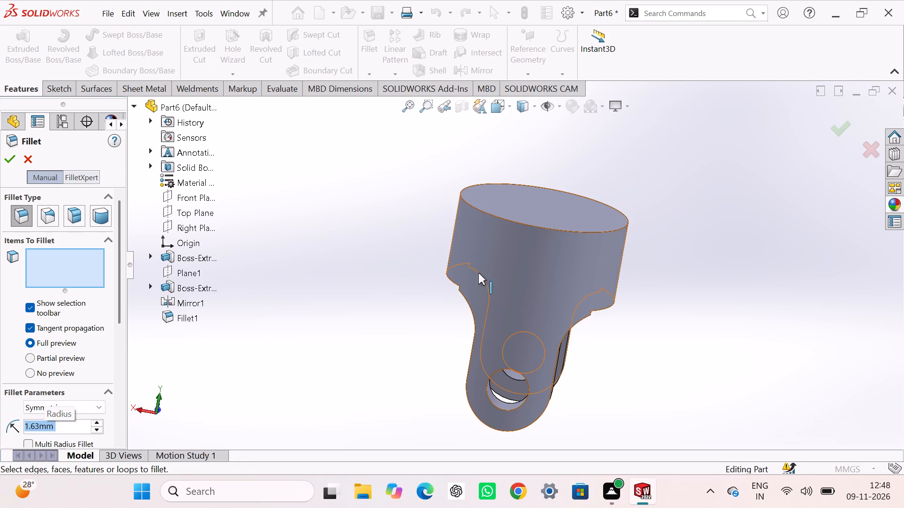
middle_click_drag(512, 298, 455, 254)
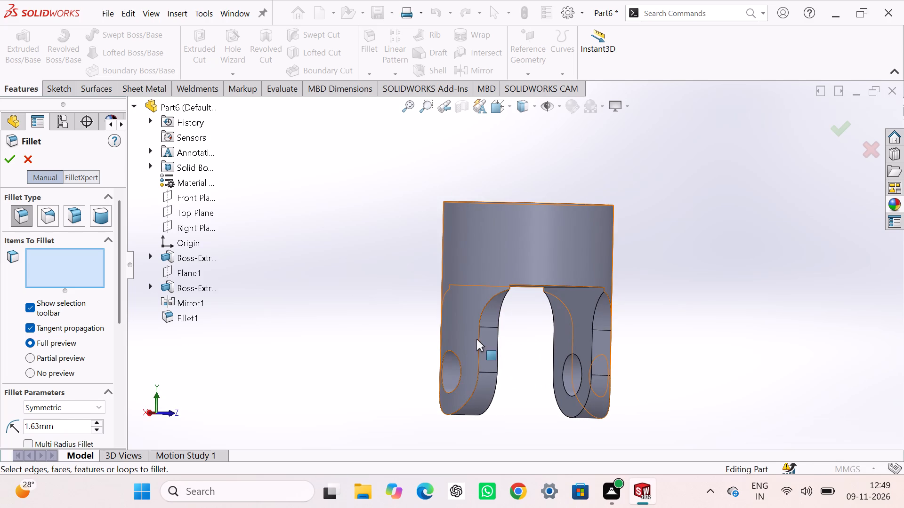
left_click(475, 383)
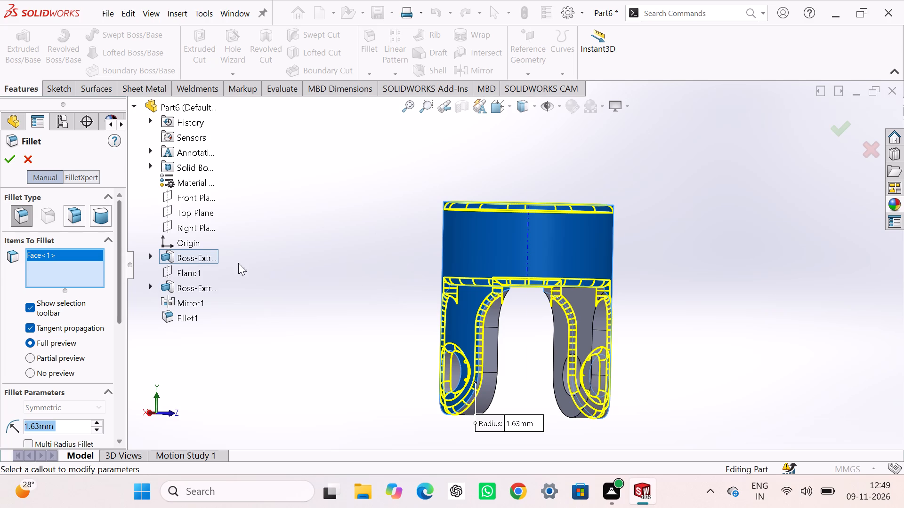
right_click(95, 257)
left_click(117, 271)
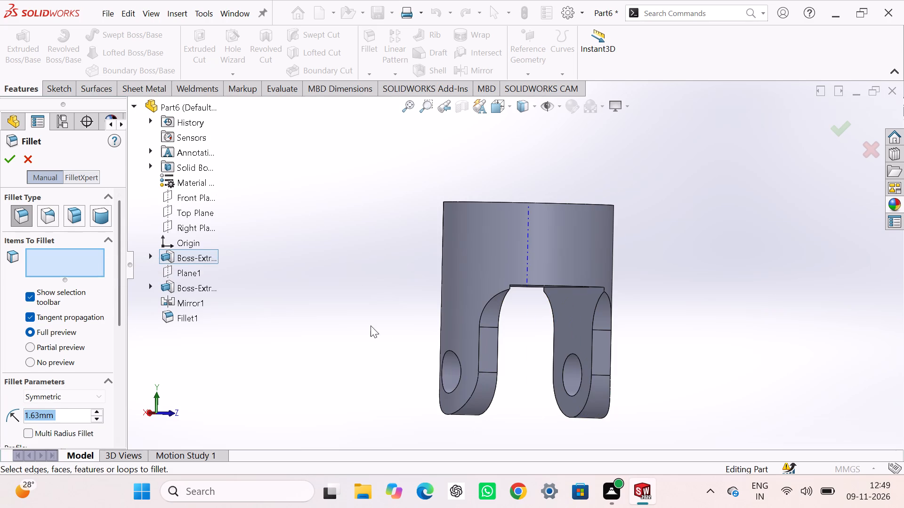
left_click(475, 390)
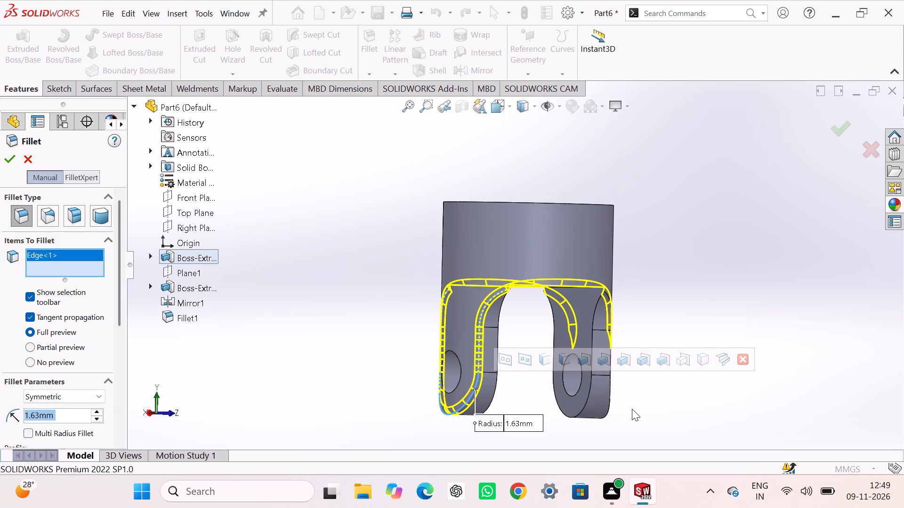
left_click(577, 417)
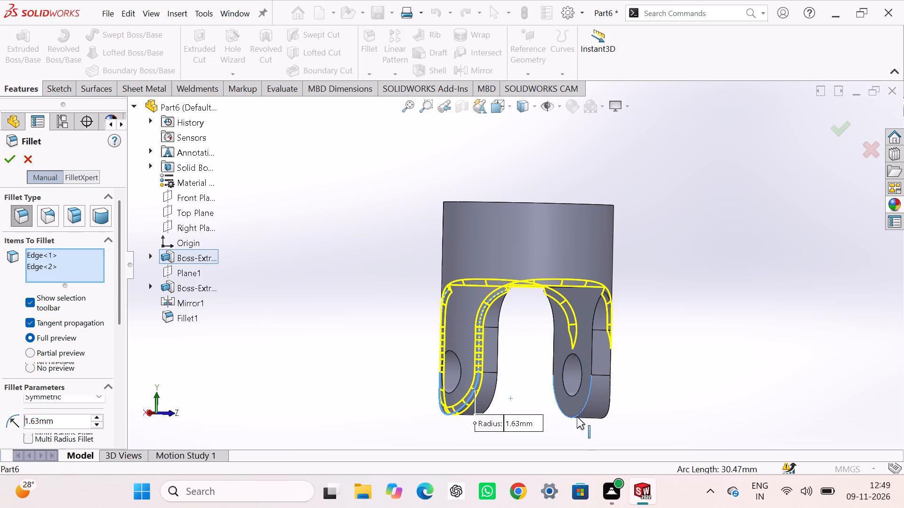
left_click(494, 398)
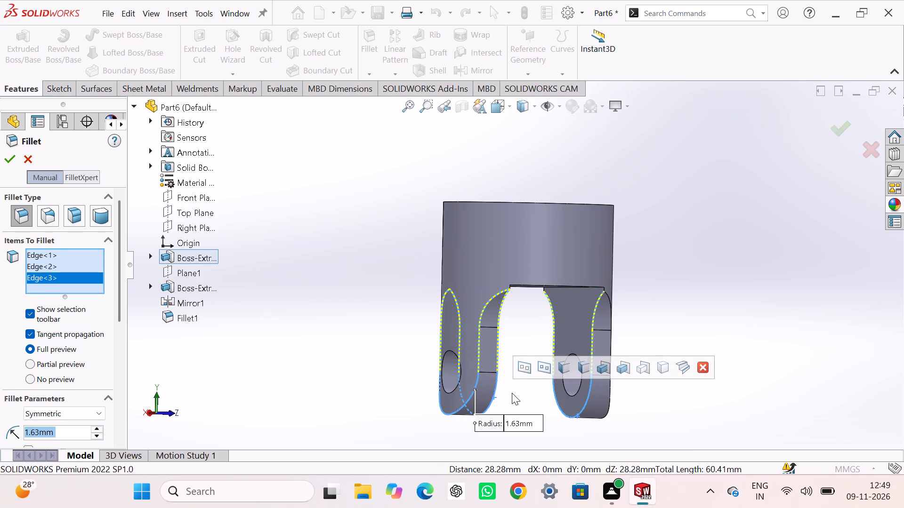
right_click(85, 278)
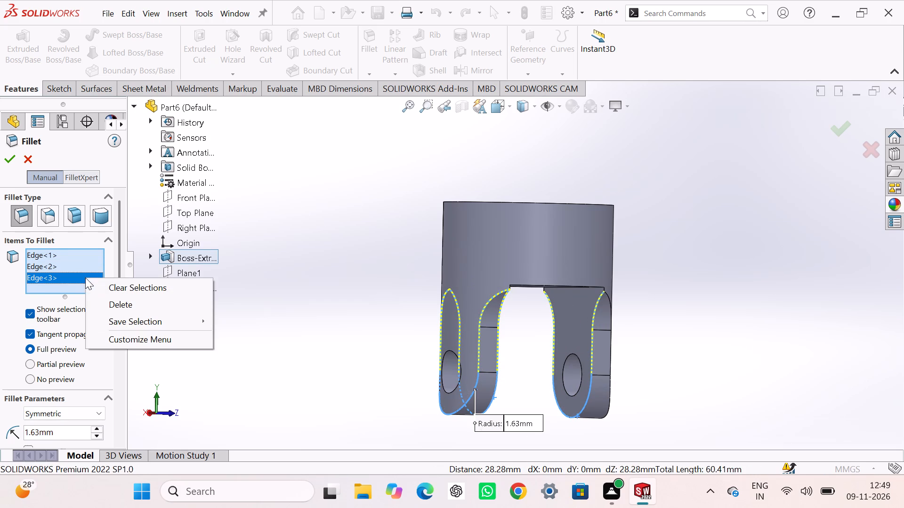
left_click(115, 300)
middle_click_drag(283, 294, 206, 258)
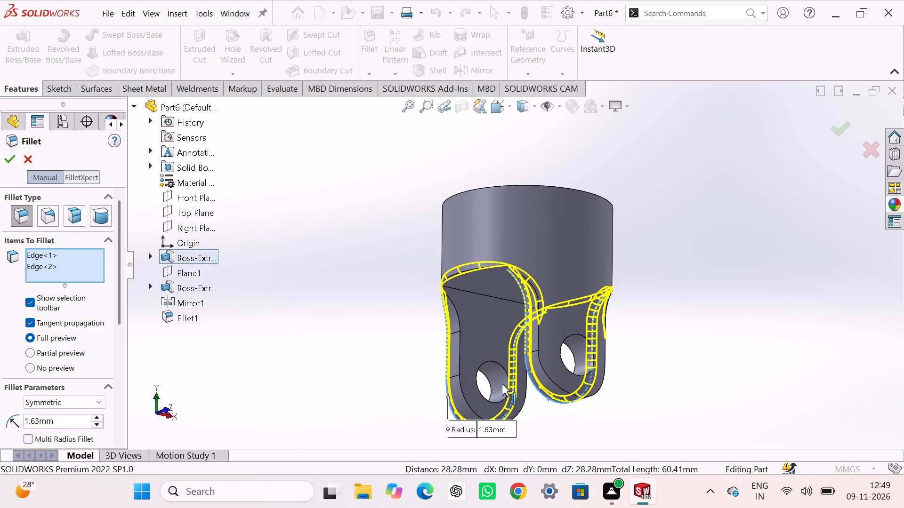
left_click(560, 388)
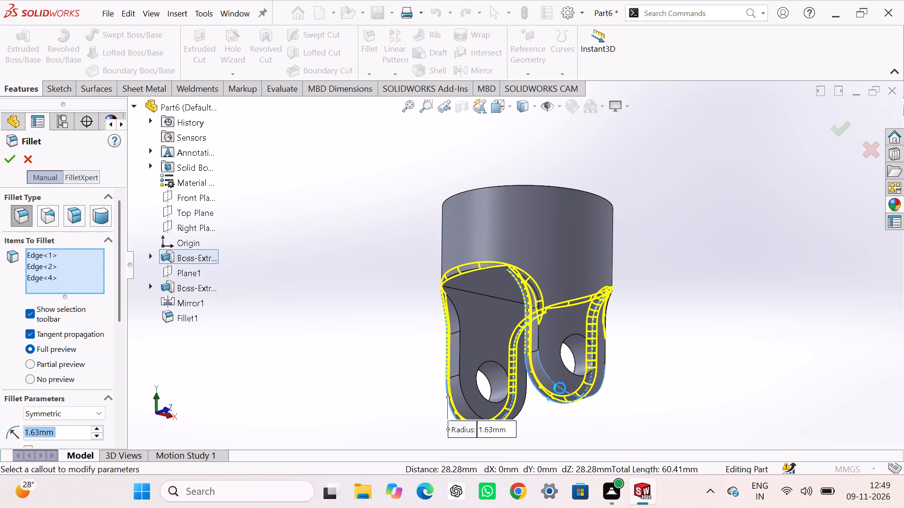
left_click(560, 388)
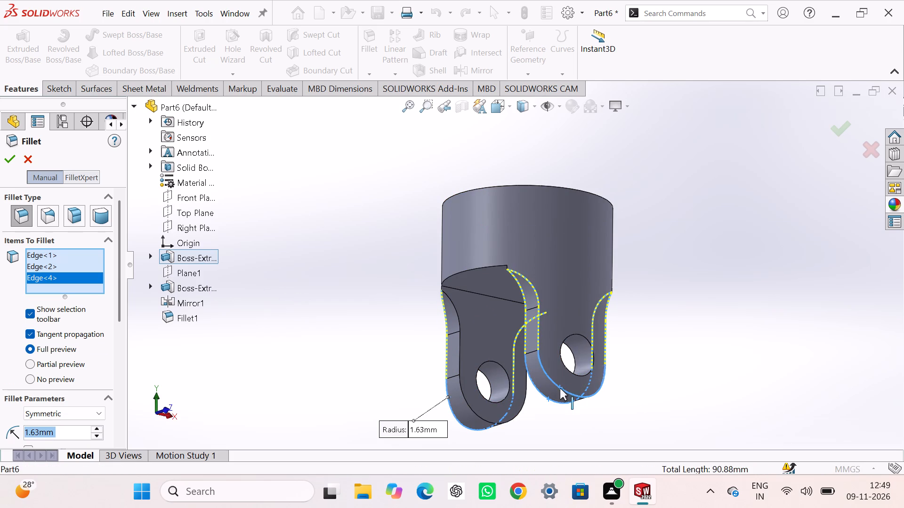
left_click(4, 155)
left_click(367, 294)
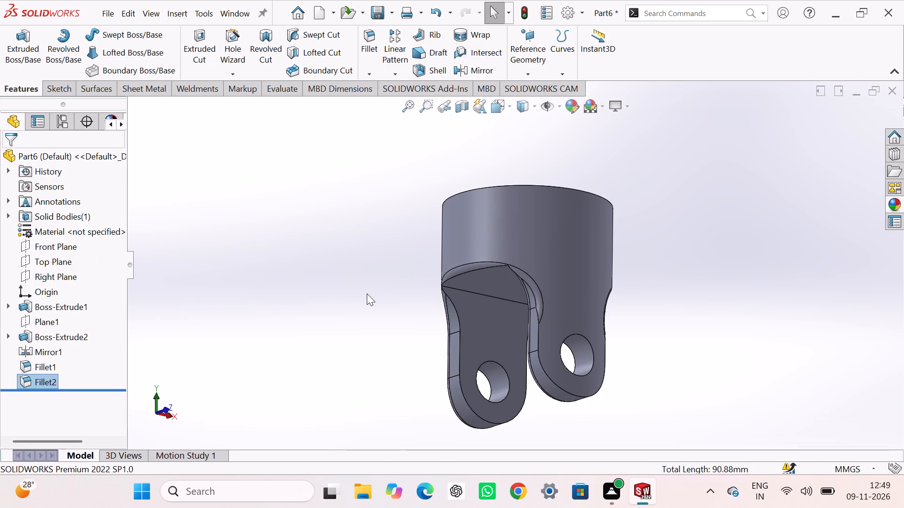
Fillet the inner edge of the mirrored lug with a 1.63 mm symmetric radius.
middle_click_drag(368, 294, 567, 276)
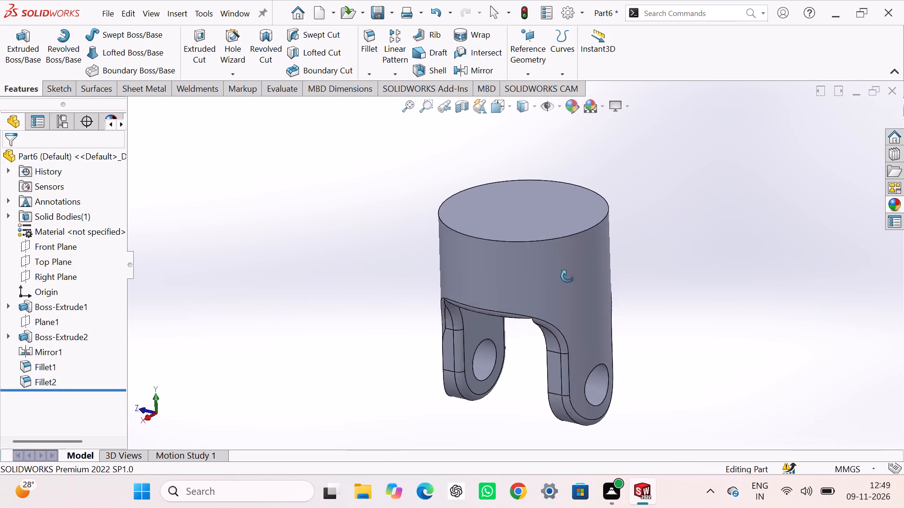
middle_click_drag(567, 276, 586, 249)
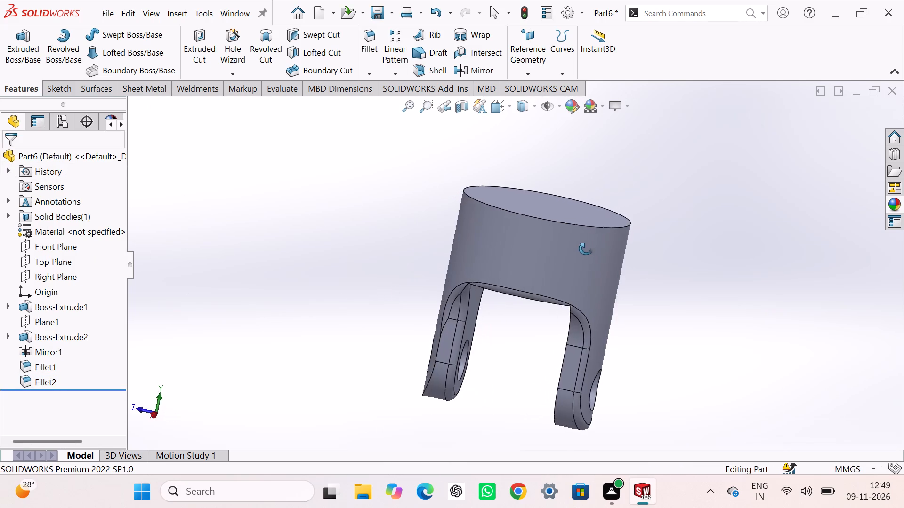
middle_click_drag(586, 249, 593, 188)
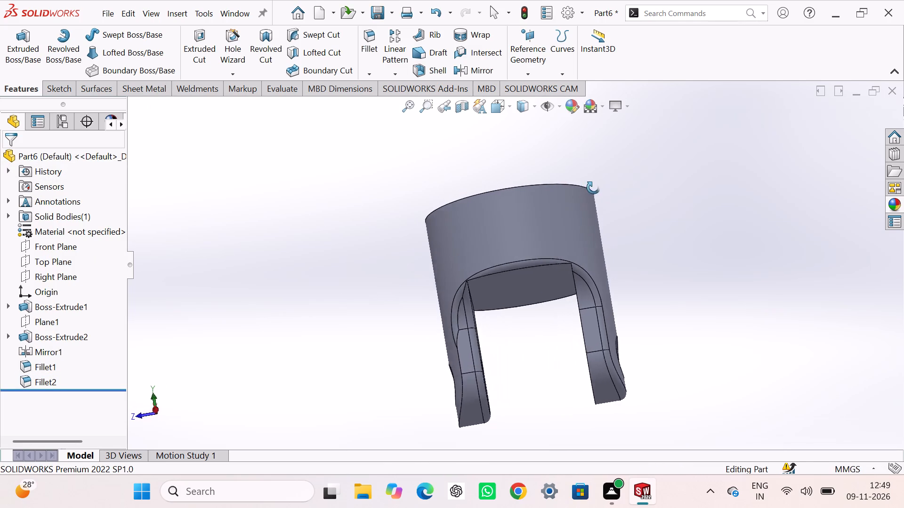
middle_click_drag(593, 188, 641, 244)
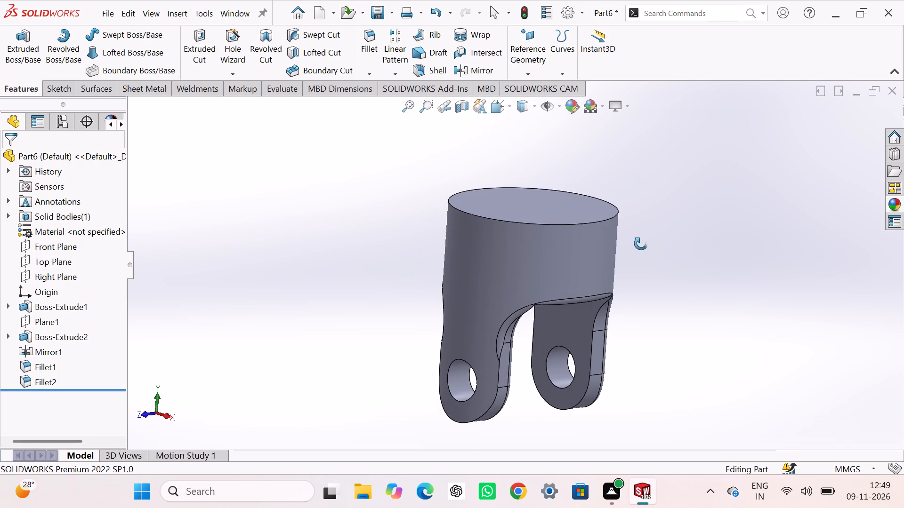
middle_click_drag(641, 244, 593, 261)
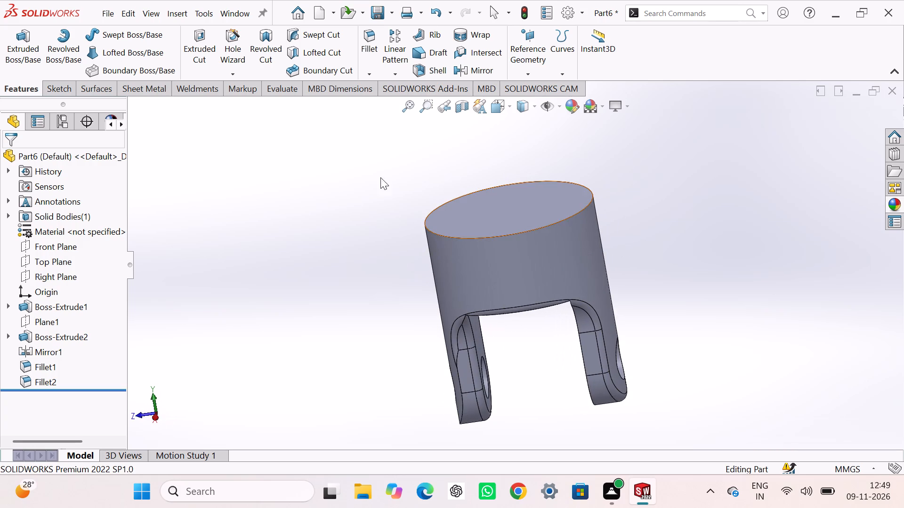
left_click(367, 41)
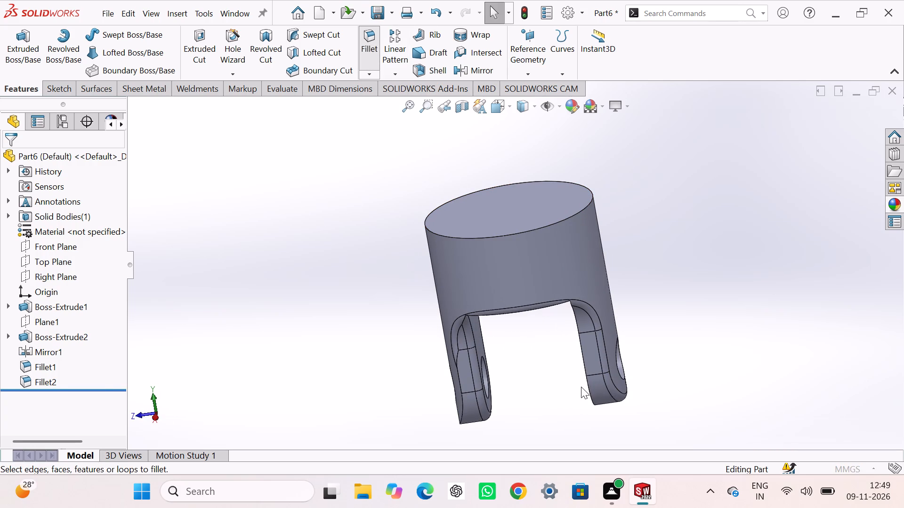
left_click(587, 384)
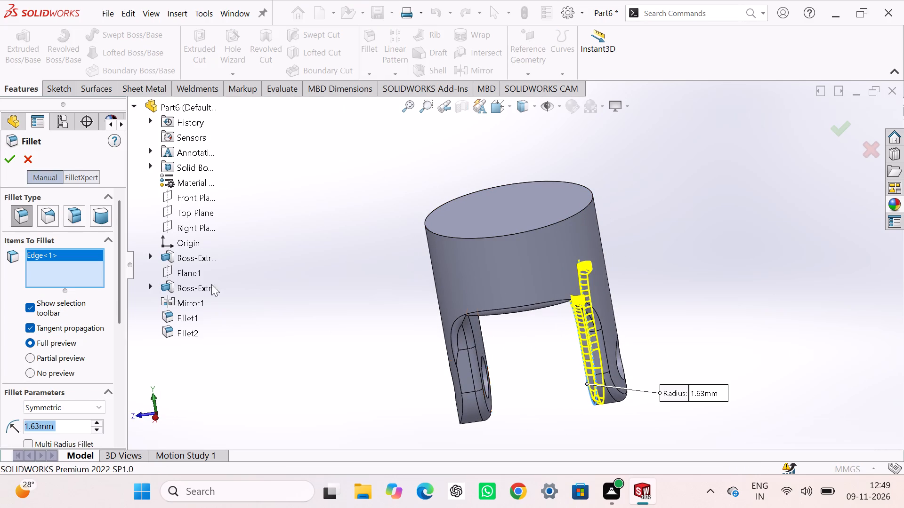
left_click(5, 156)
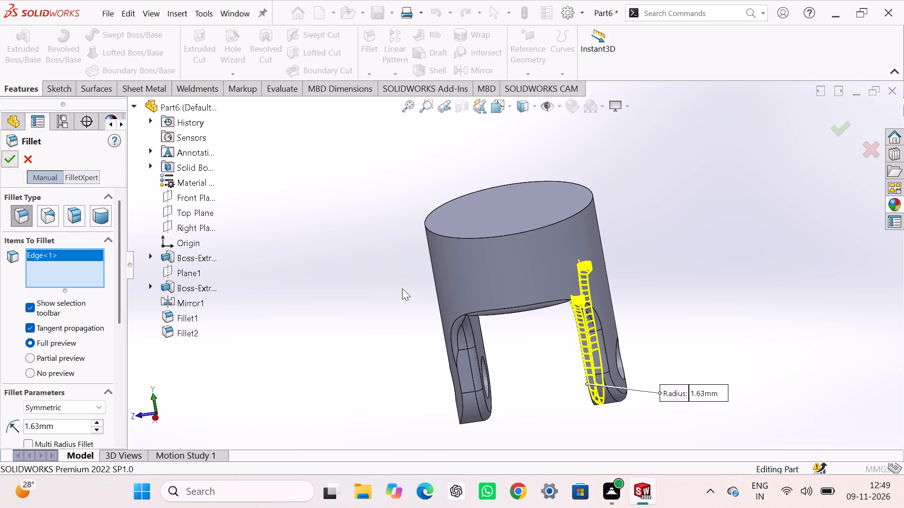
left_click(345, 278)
Fillet the outer edge of the original lug with a 1.63 mm symmetric radius.
middle_click_drag(345, 277, 360, 166)
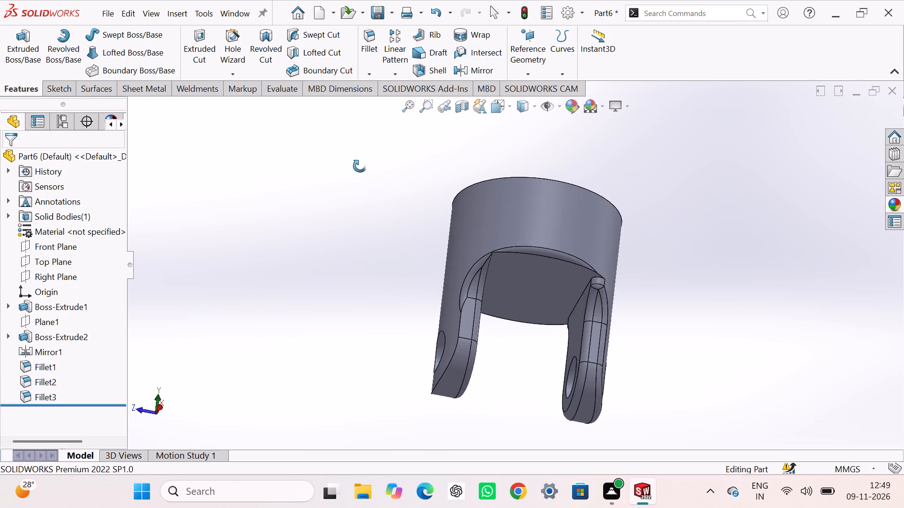
middle_click_drag(360, 166, 355, 191)
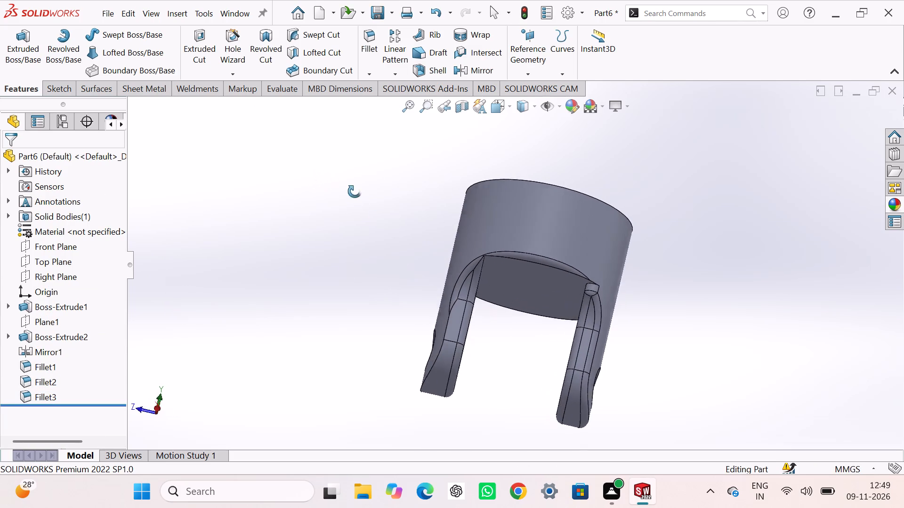
middle_click_drag(355, 191, 285, 165)
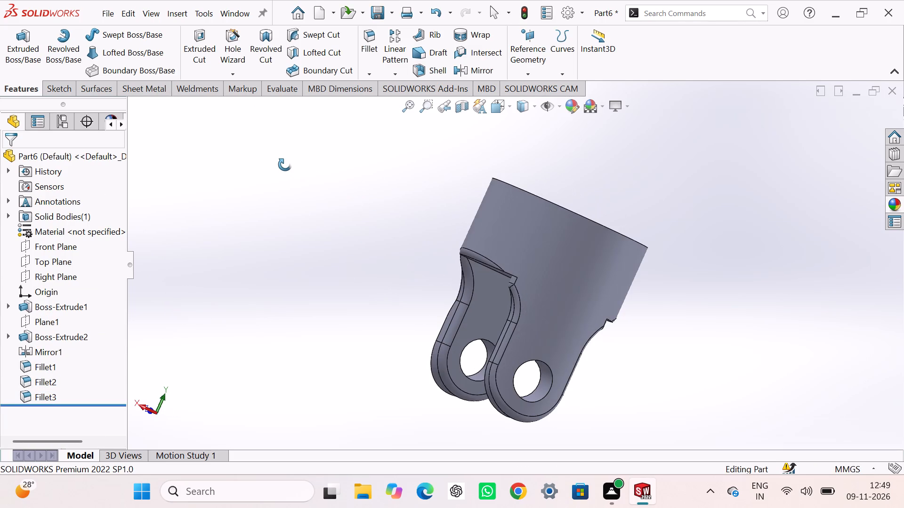
middle_click_drag(285, 165, 396, 247)
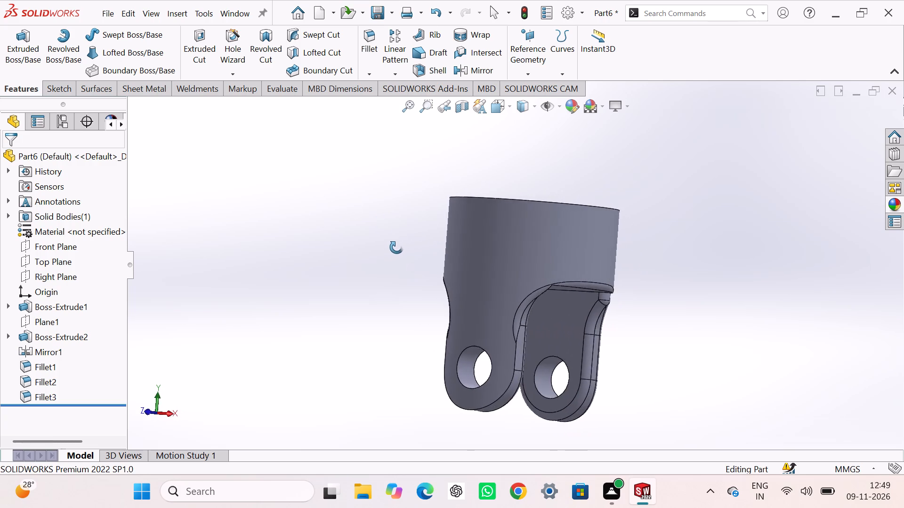
middle_click_drag(396, 247, 387, 247)
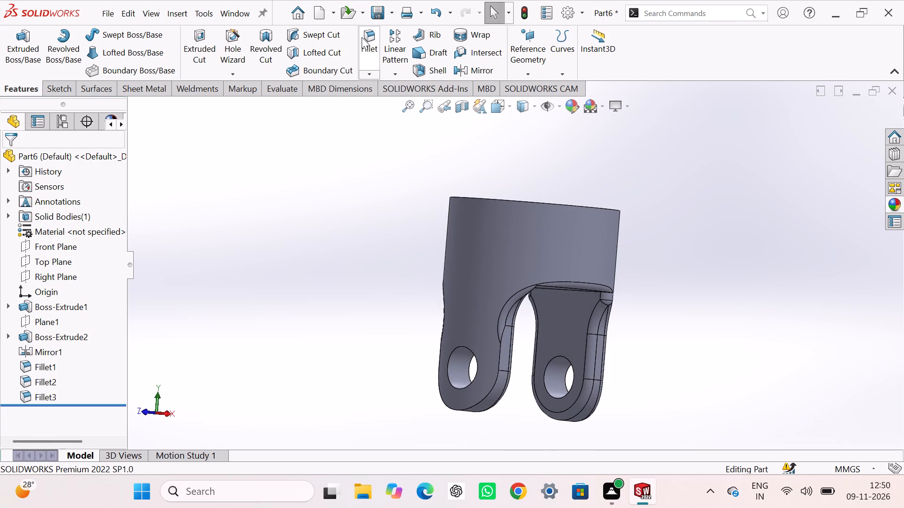
left_click(362, 37)
left_click(462, 410)
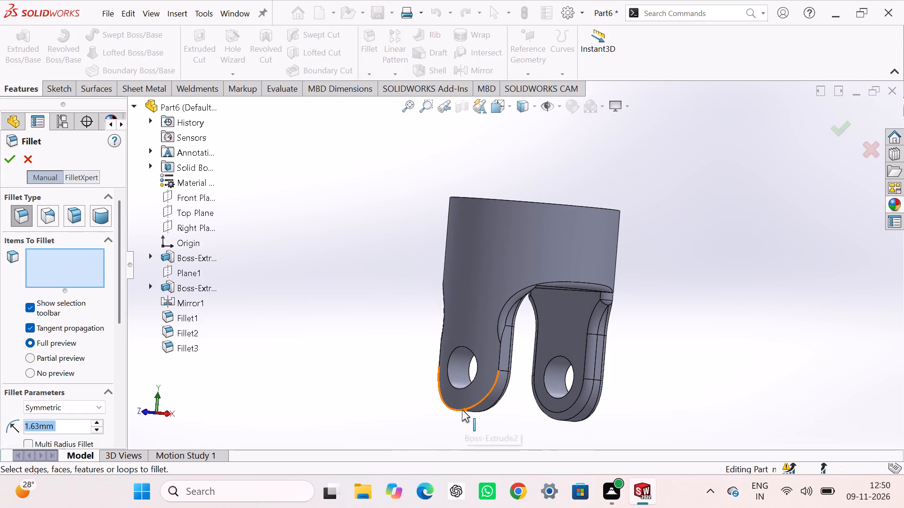
left_click(5, 156)
left_click(286, 226)
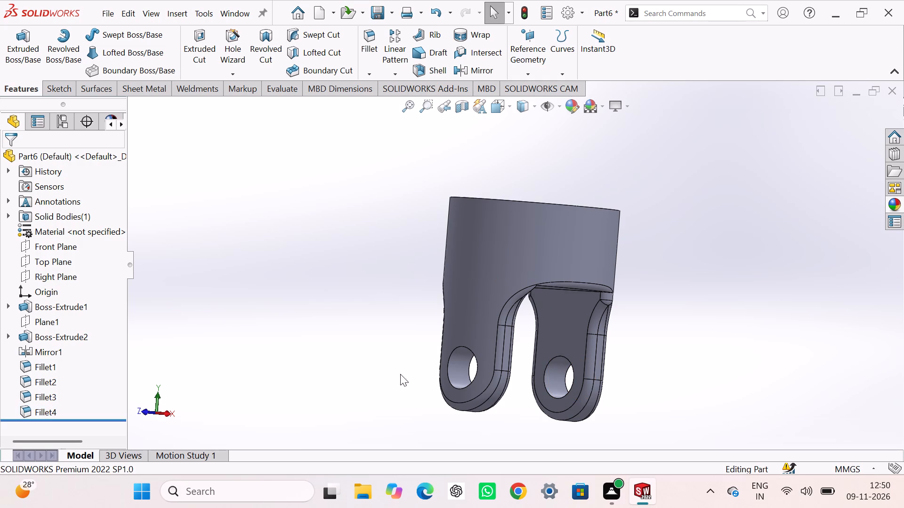
Delete the Fillet3 feature on the inner edge of the mirrored lug.
middle_click_drag(398, 328, 333, 316)
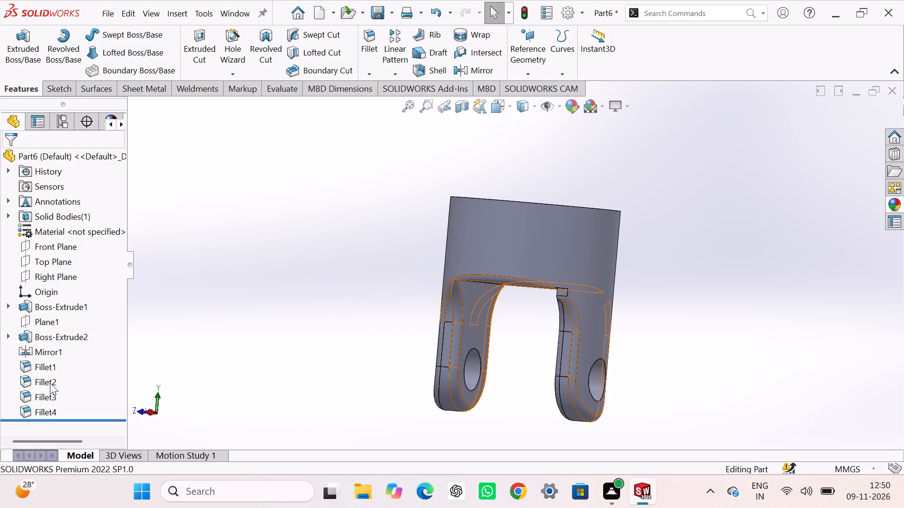
left_click(45, 396)
right_click(45, 396)
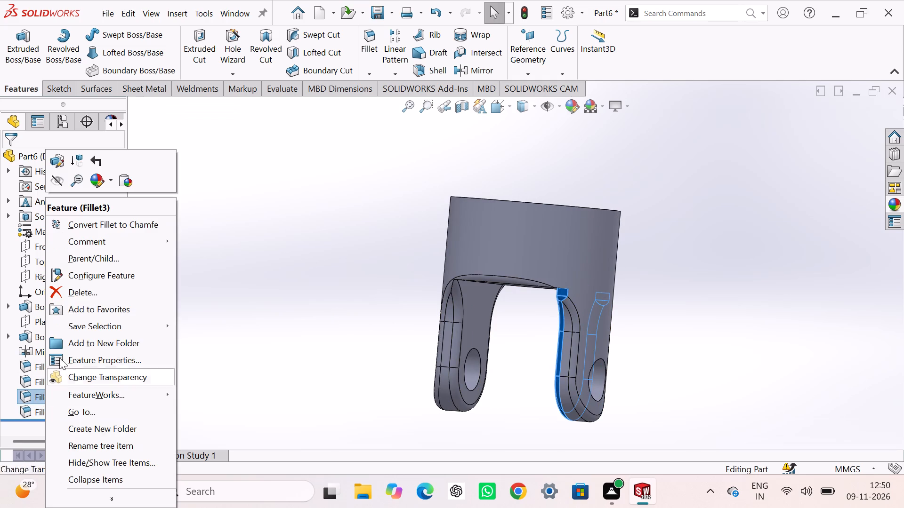
left_click(80, 292)
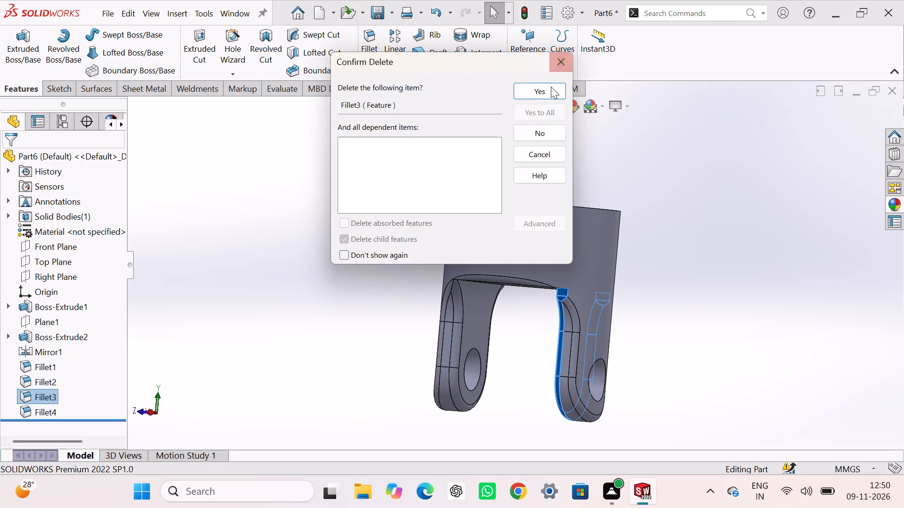
left_click(546, 95)
left_click(350, 243)
middle_click_drag(354, 246, 376, 247)
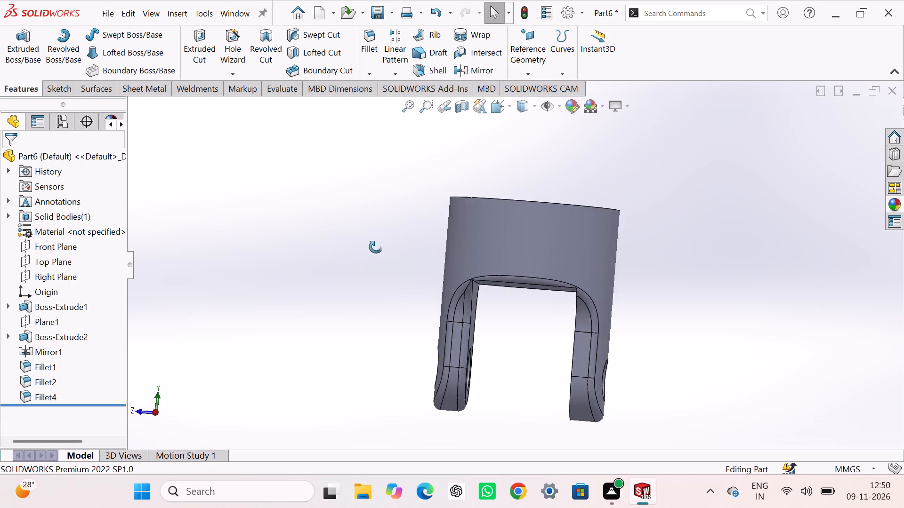
middle_click_drag(376, 247, 350, 262)
Delete the Fillet2 feature on the mirrored lug's outer edge and the original lug's inner edge.
left_click(48, 393)
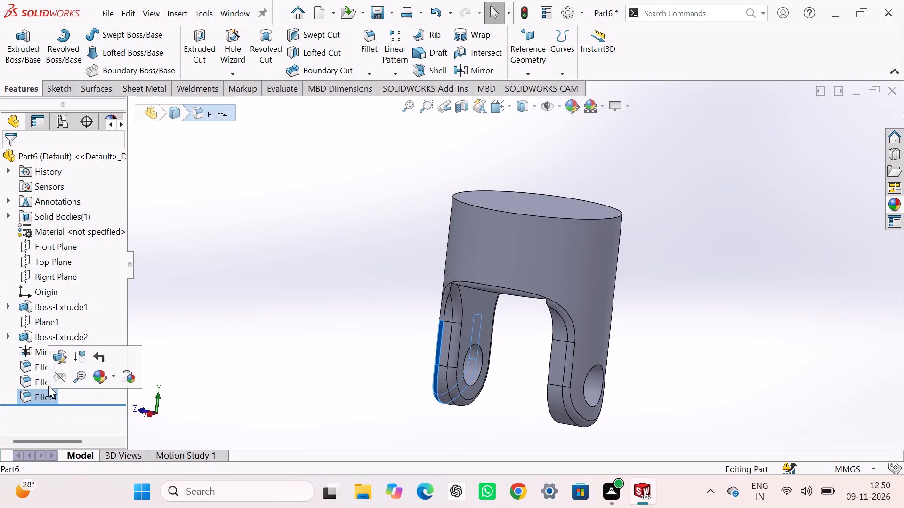
left_click(29, 378)
right_click(29, 378)
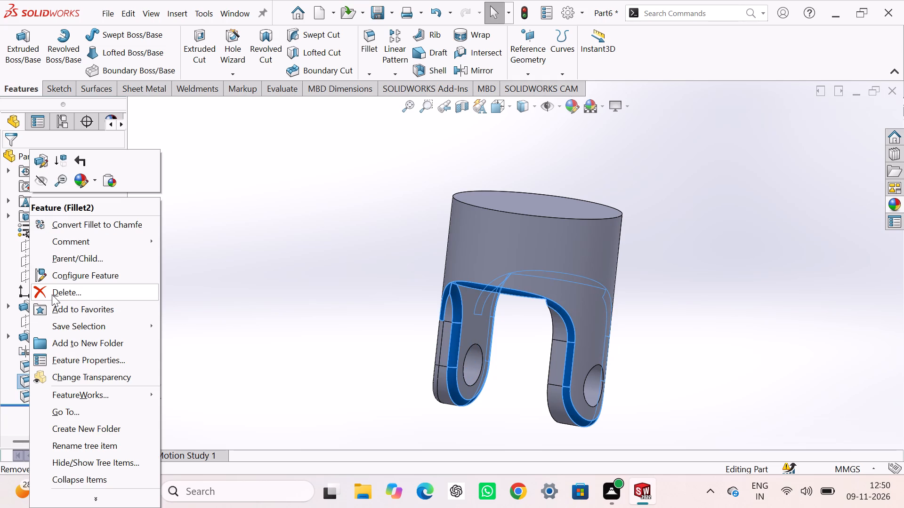
left_click(292, 330)
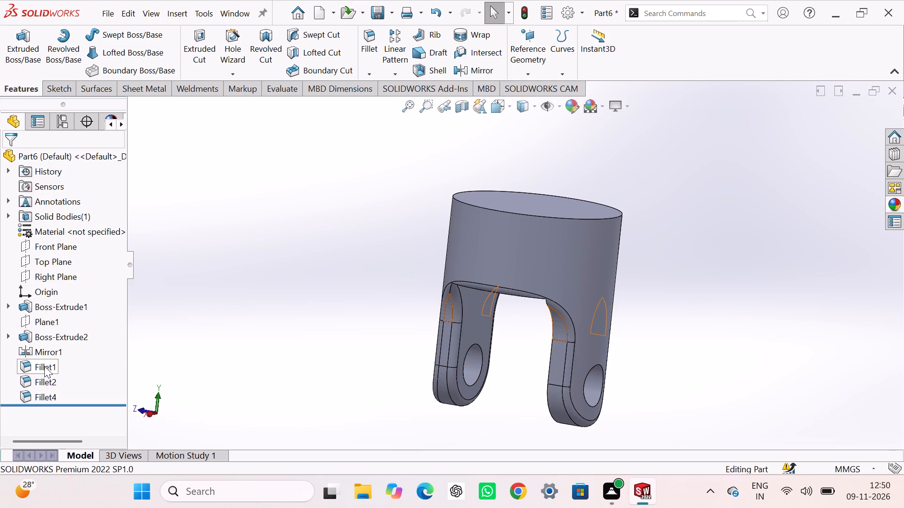
left_click(47, 366)
left_click(251, 333)
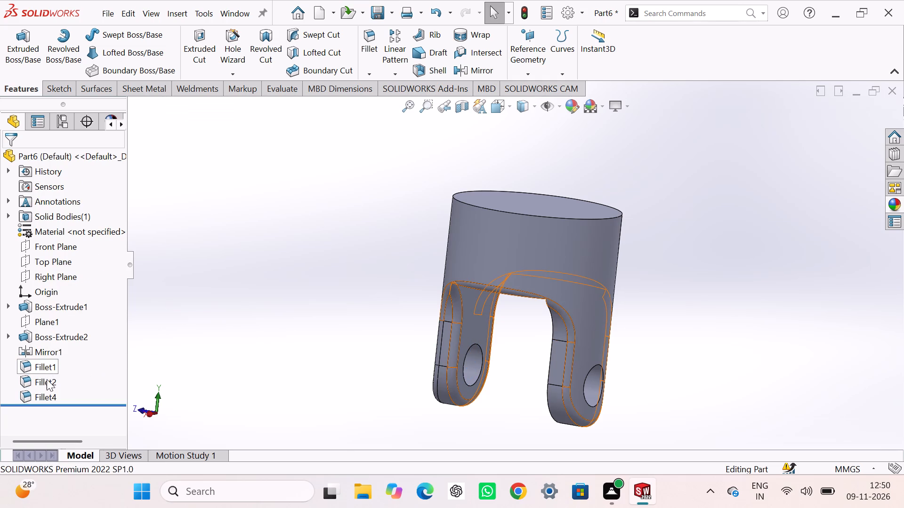
right_click(47, 382)
left_click(81, 292)
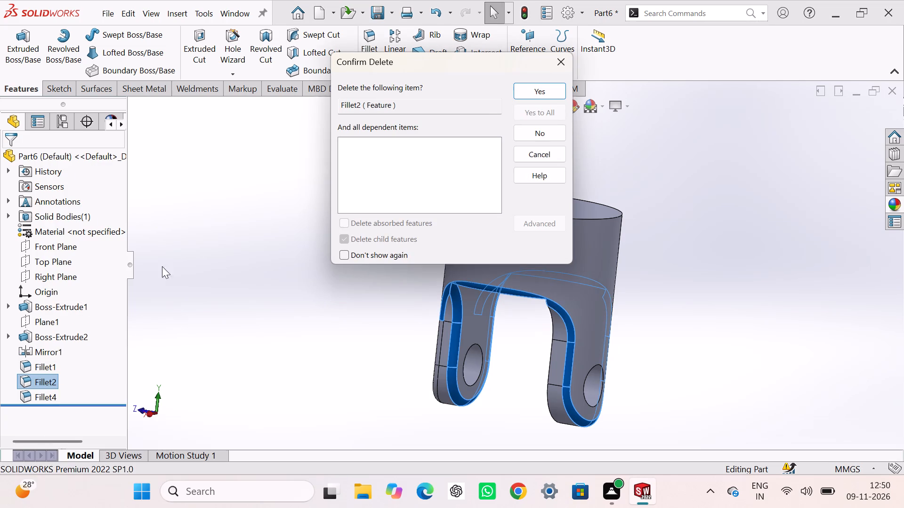
left_click(520, 93)
left_click(326, 297)
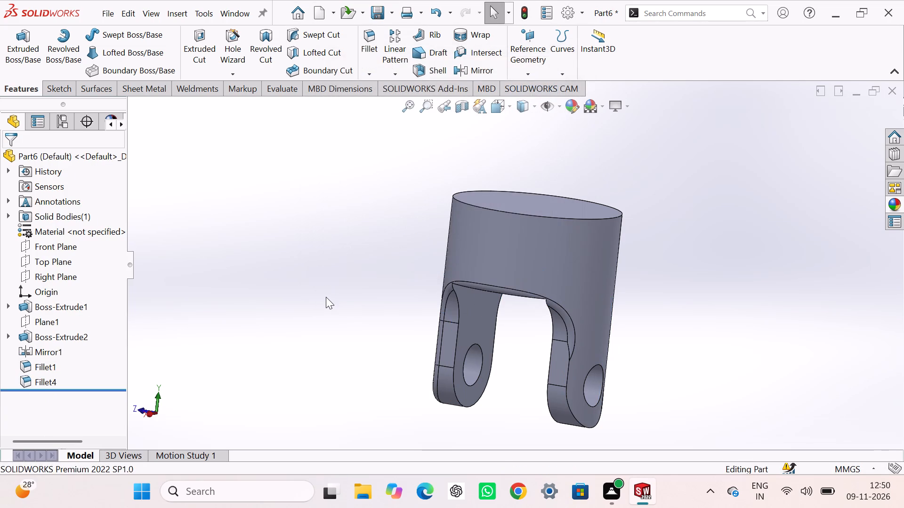
Fillet the outer edge around the mirrored lug with a 1.63 mm symmetric radius.
middle_click_drag(326, 297, 446, 302)
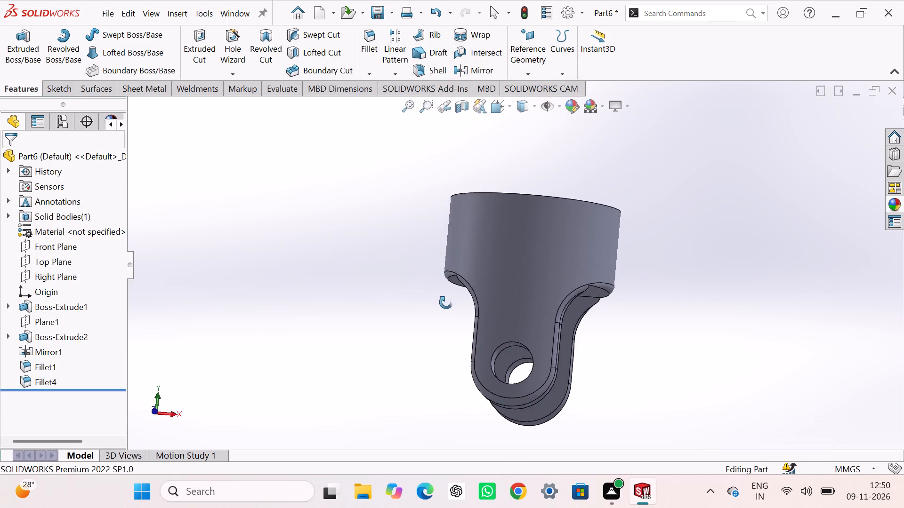
middle_click_drag(446, 302, 325, 302)
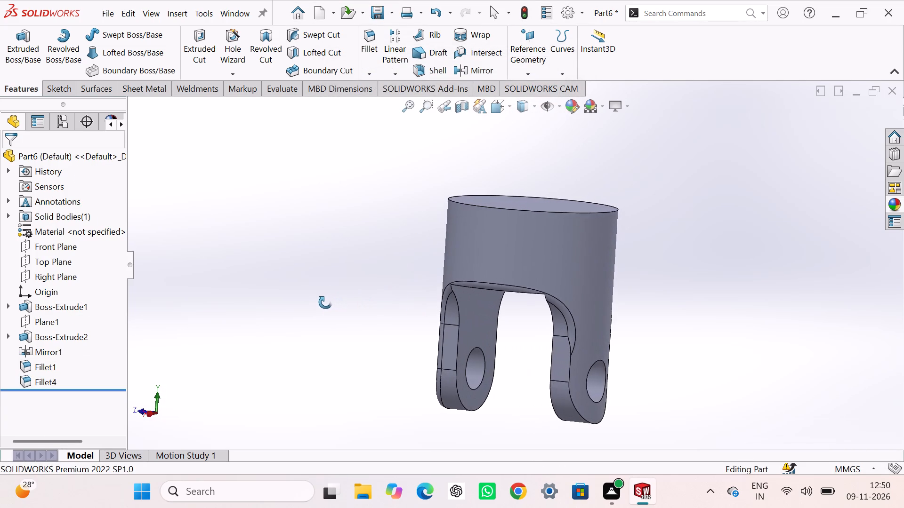
middle_click_drag(325, 302, 190, 258)
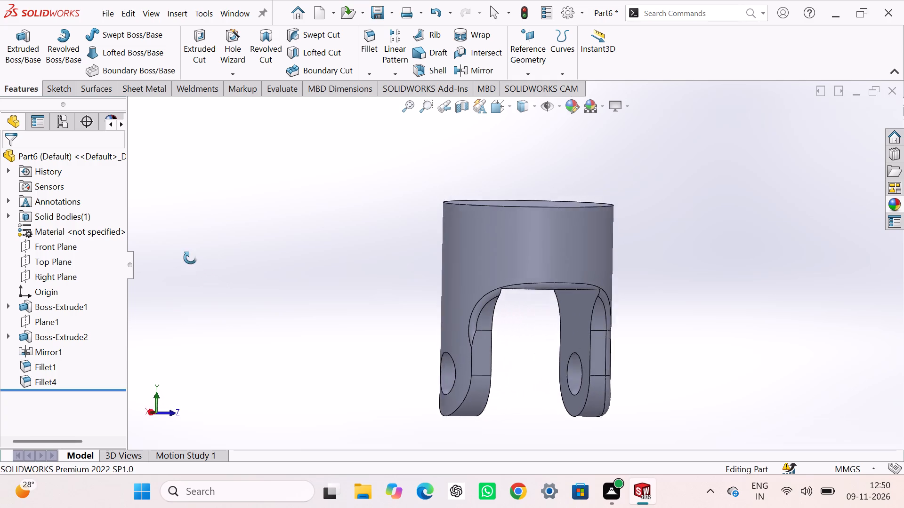
middle_click_drag(190, 258, 139, 226)
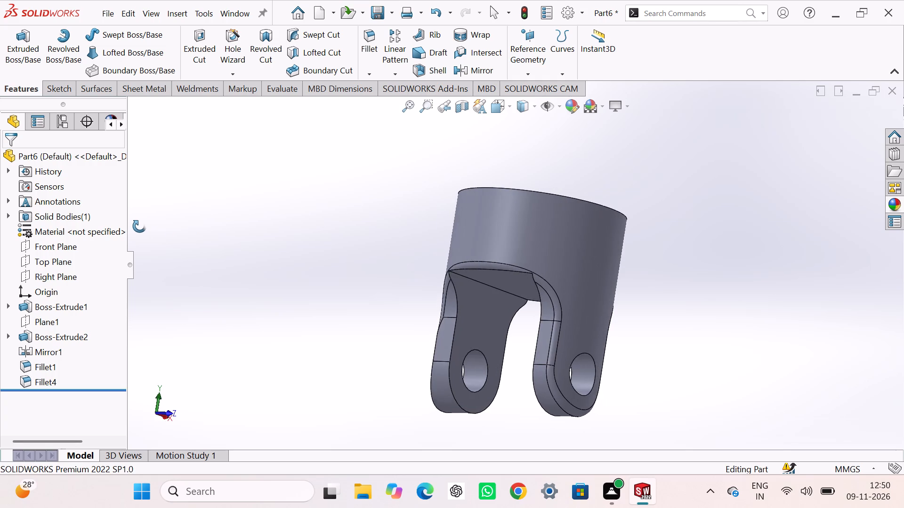
middle_click_drag(139, 226, 322, 195)
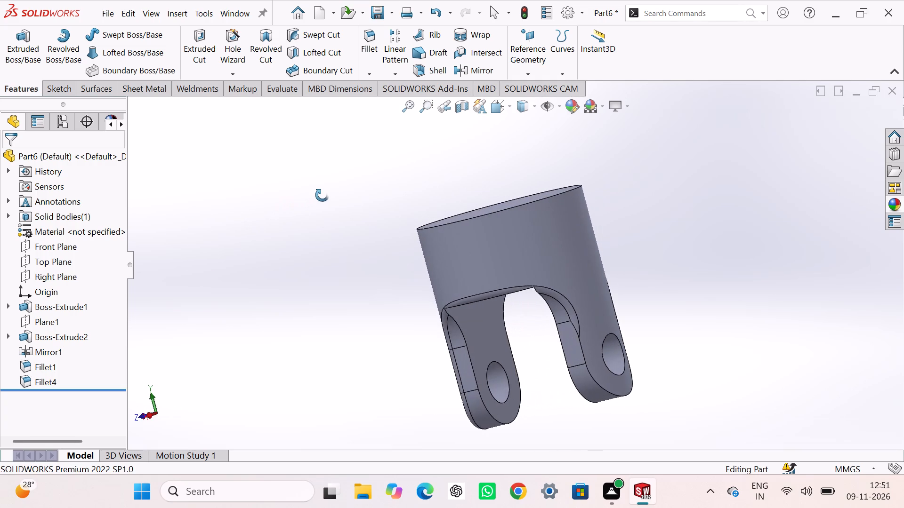
middle_click_drag(322, 195, 308, 198)
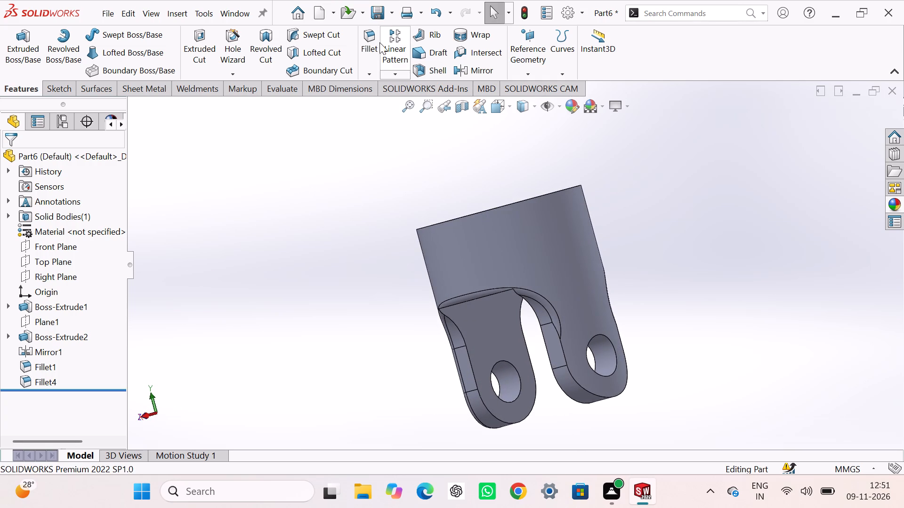
left_click(367, 40)
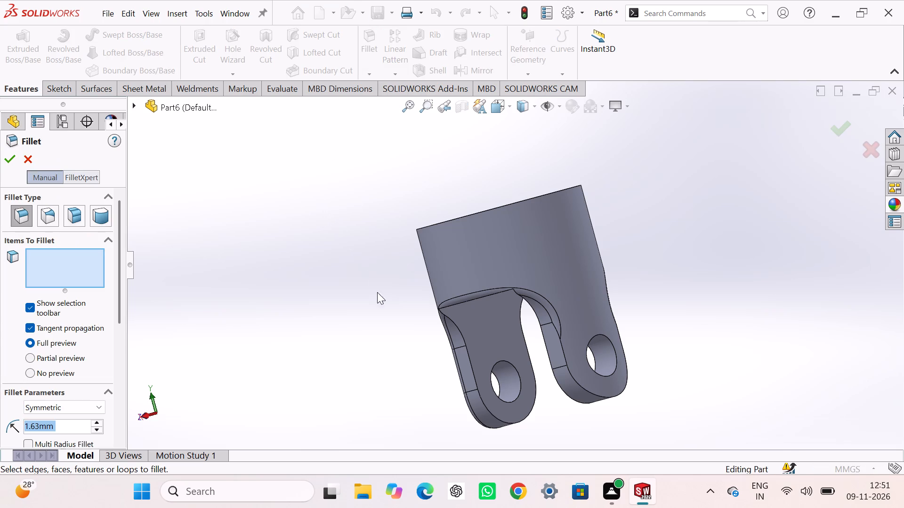
left_click(592, 392)
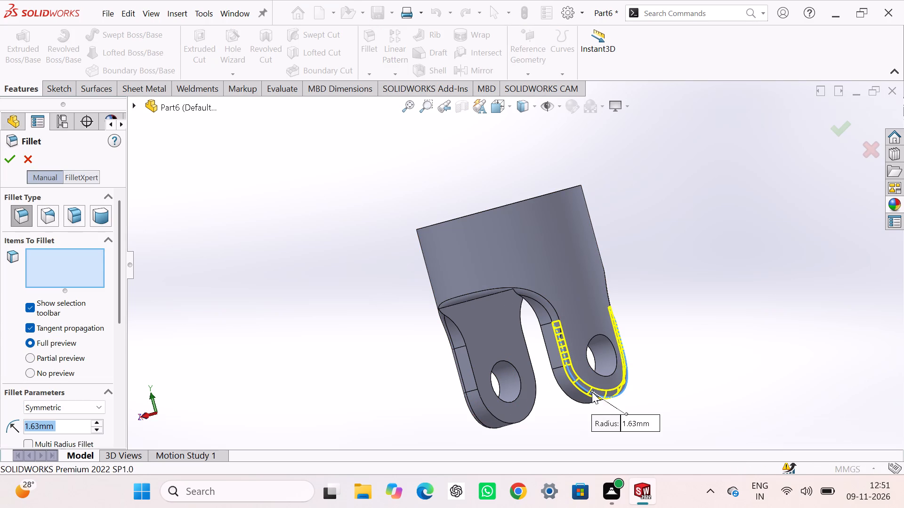
left_click(12, 164)
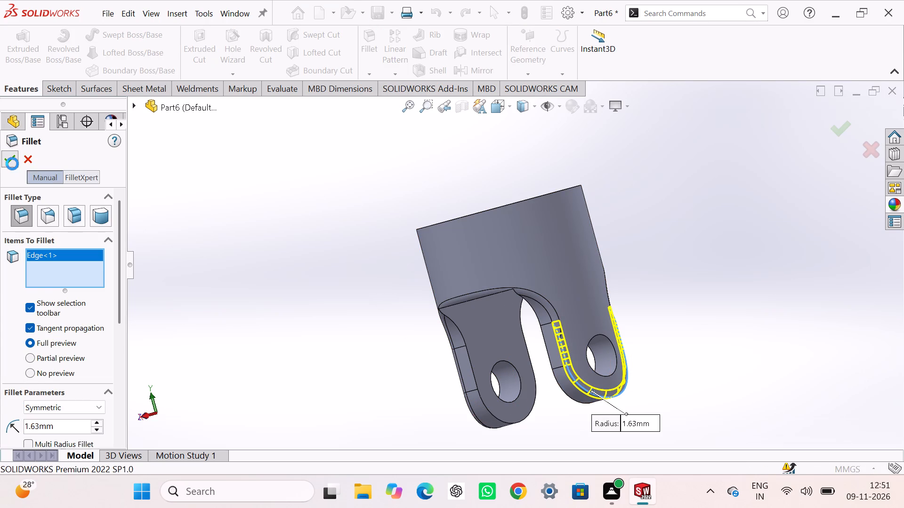
left_click(191, 252)
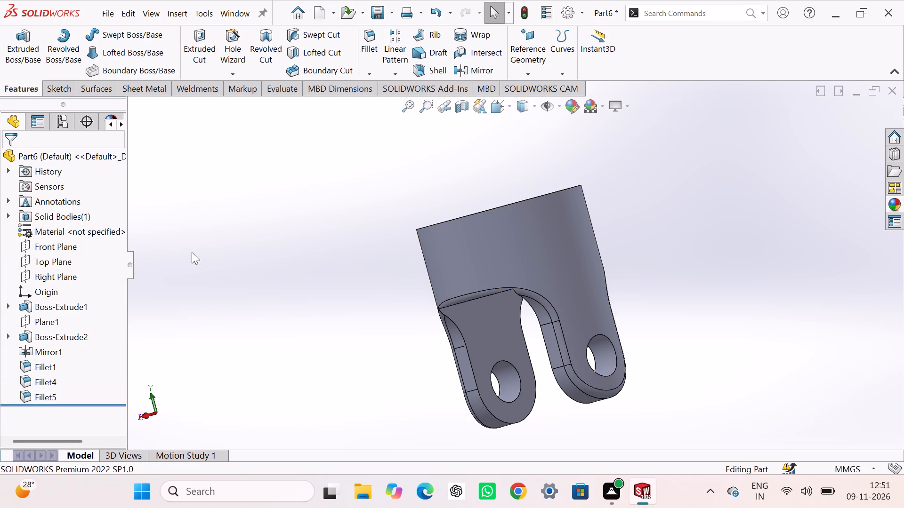
Save the fork part as Part6.SLDPRT in the Solidworks folder.
key("ctrl+s")
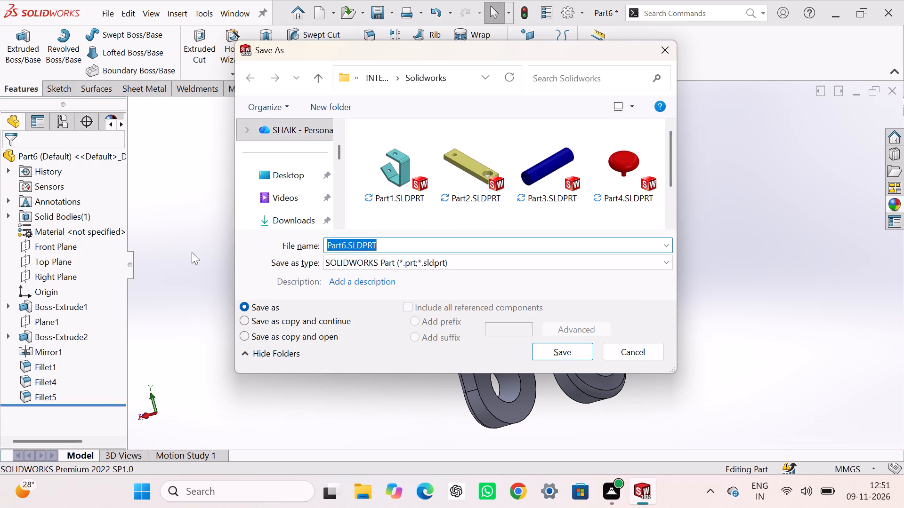
left_click(557, 345)
left_click(743, 242)
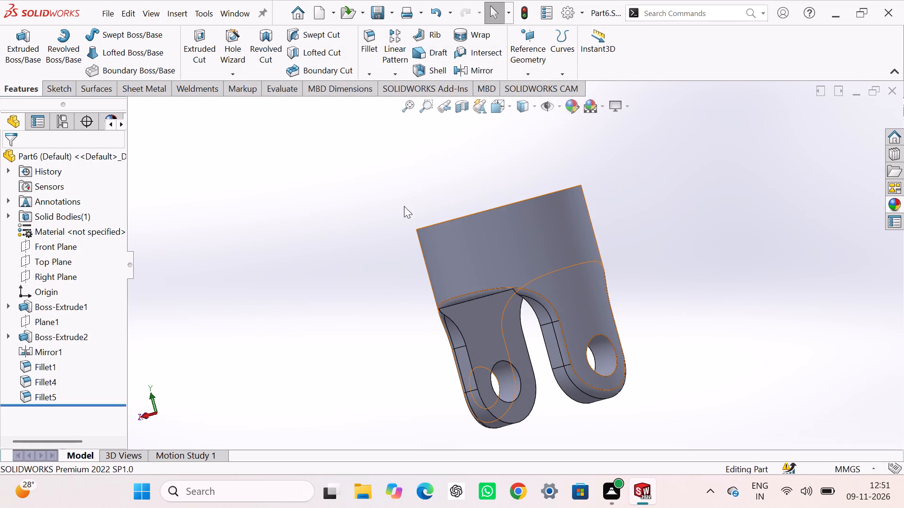
Sketch a circle centred on the origin on the cylinder's top face and dimension its diameter to 12.70 mm.
middle_click_drag(354, 208, 376, 293)
left_click(550, 237)
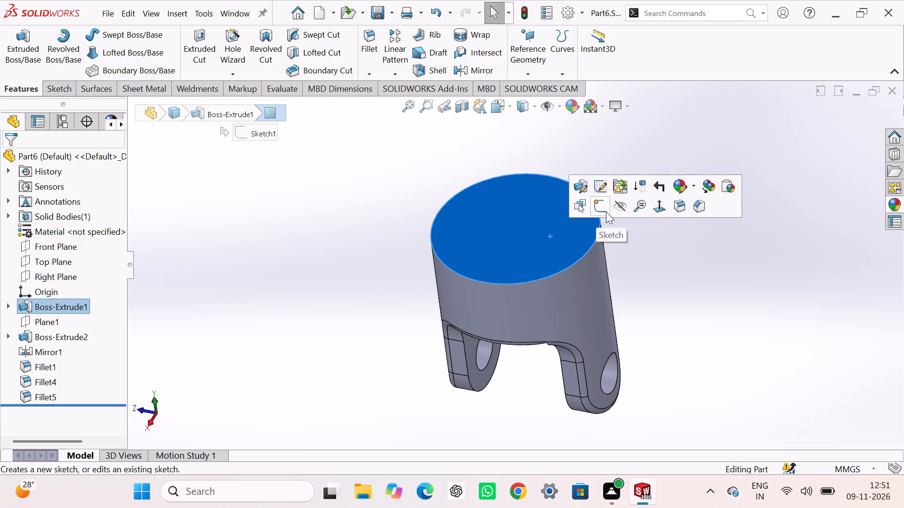
left_click(606, 212)
left_click(271, 239)
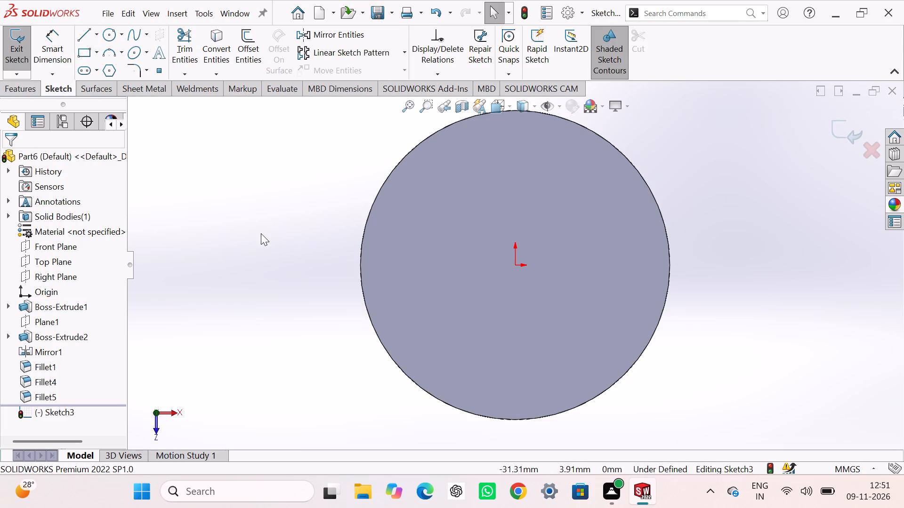
left_click(113, 34)
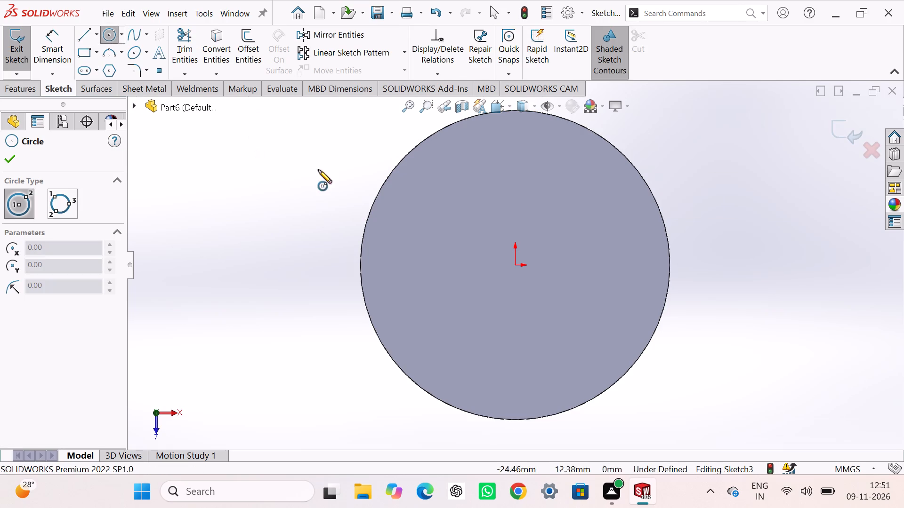
left_click(515, 265)
left_click(576, 317)
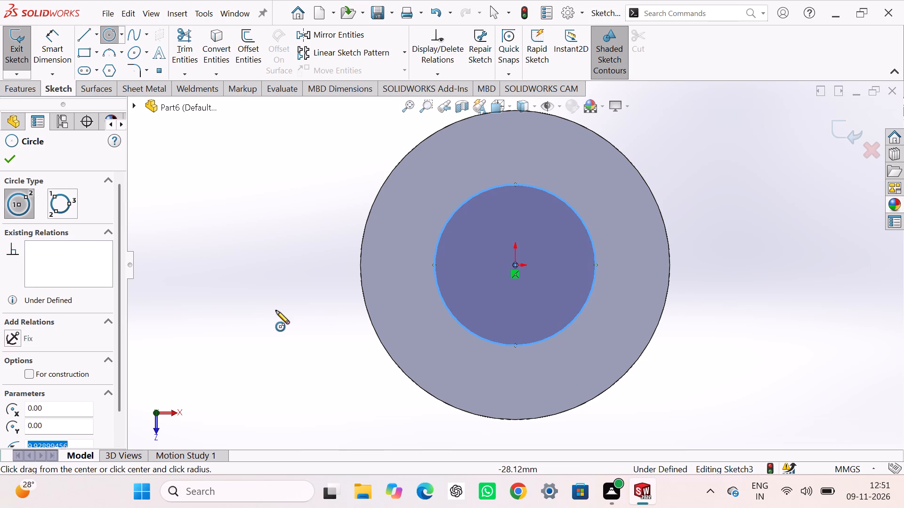
right_click_drag(245, 289, 245, 197)
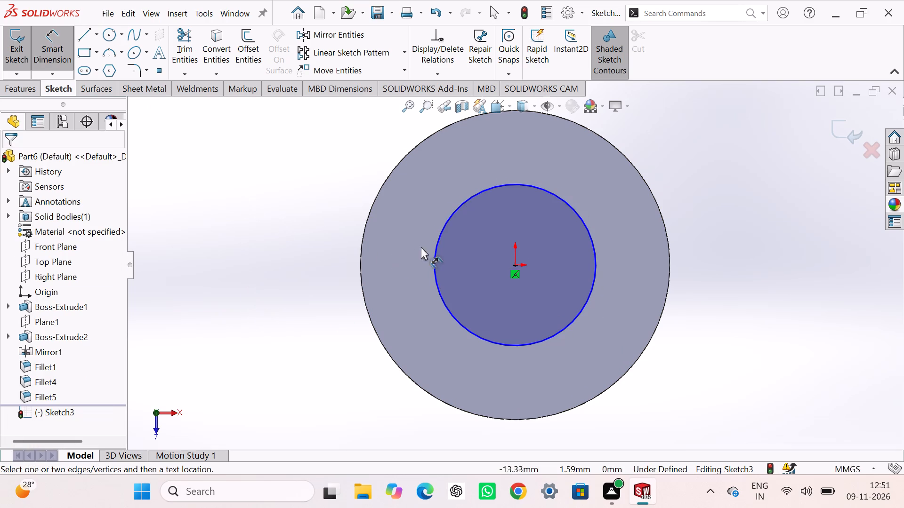
left_click(437, 238)
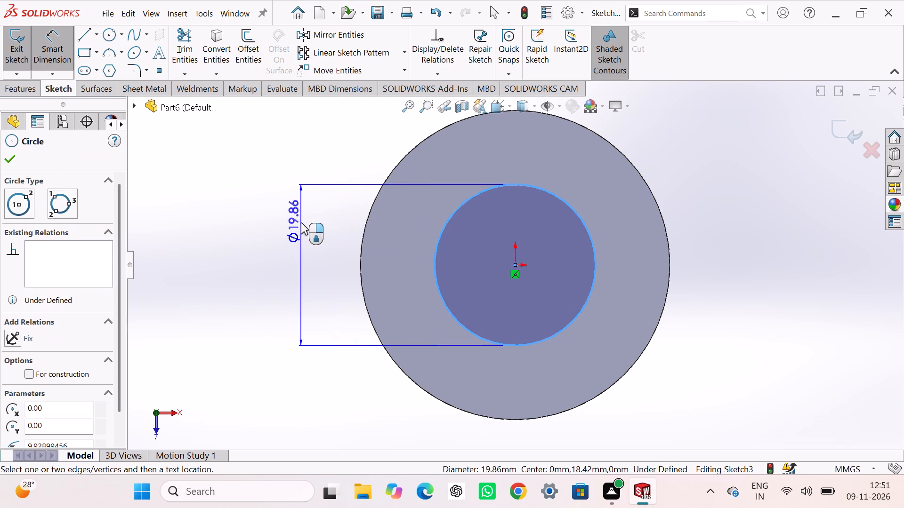
left_click(300, 239)
type("12.70")
key("Return")
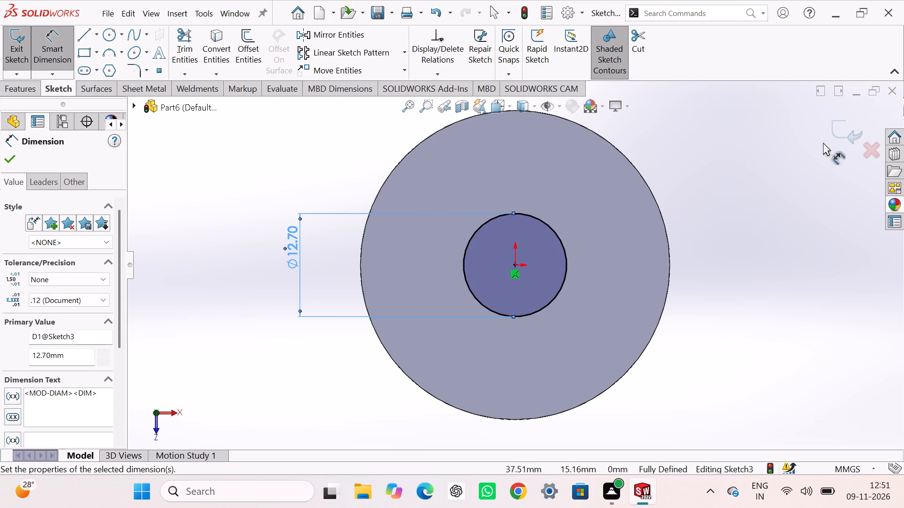
left_click(841, 136)
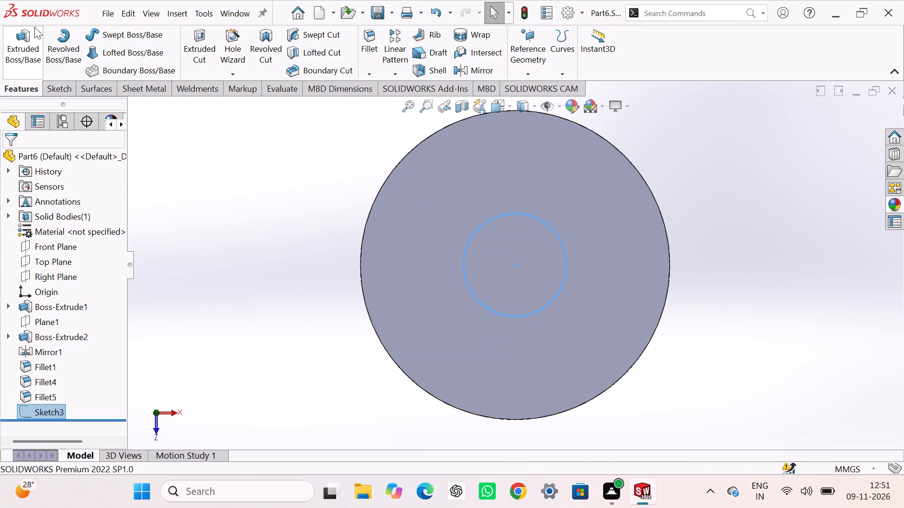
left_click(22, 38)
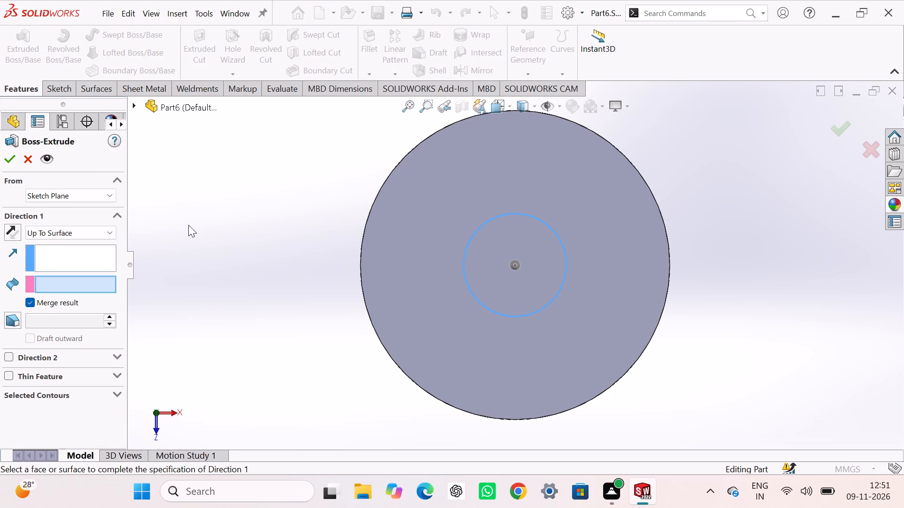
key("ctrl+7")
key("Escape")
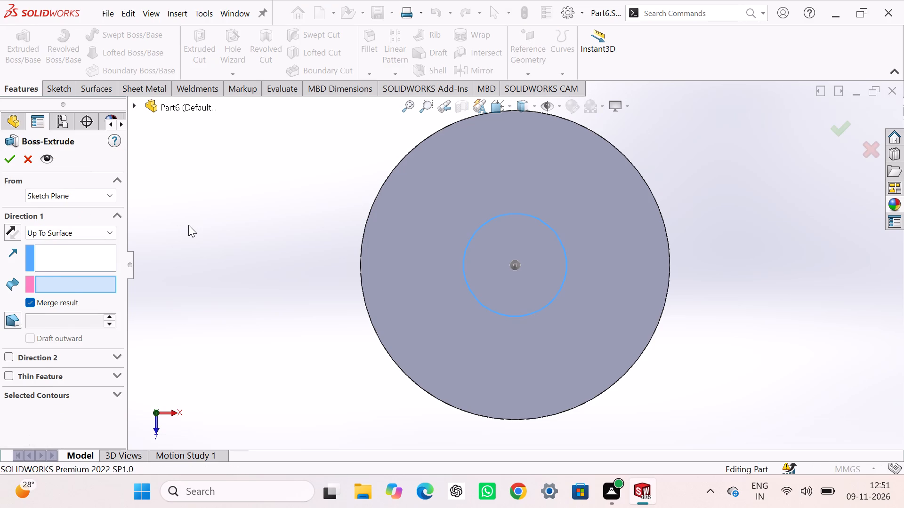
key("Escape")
Extrude the 12.70 mm circle on the cylinder's top face as a blind boss 17.81 mm deep, merged with the body.
key("ctrl+7")
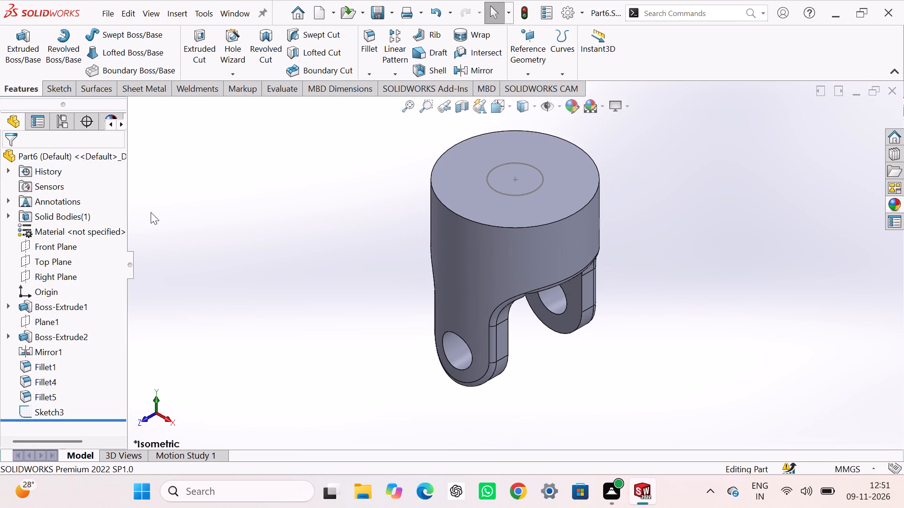
left_click(62, 411)
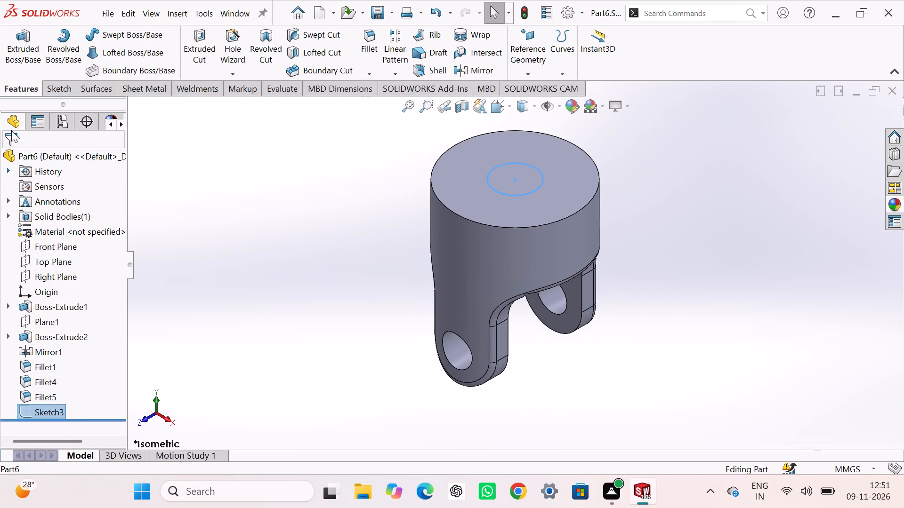
left_click(16, 42)
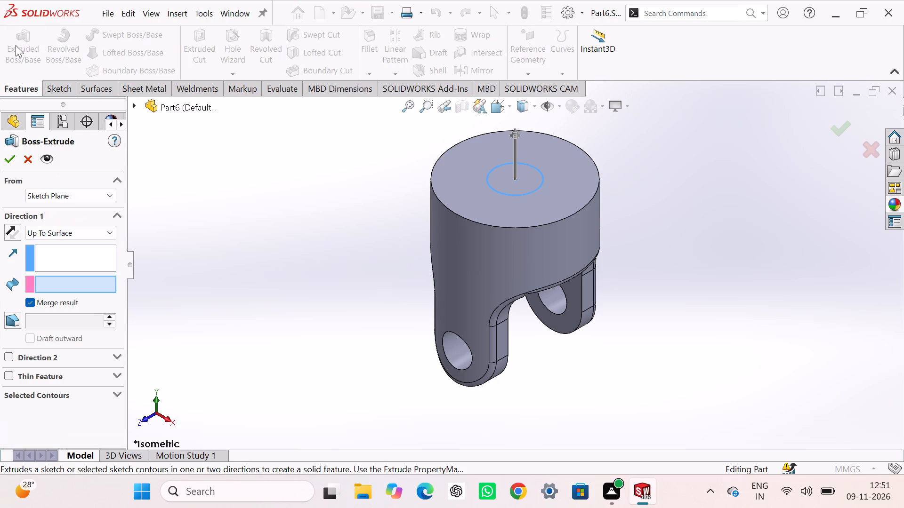
left_click(62, 231)
left_click(66, 241)
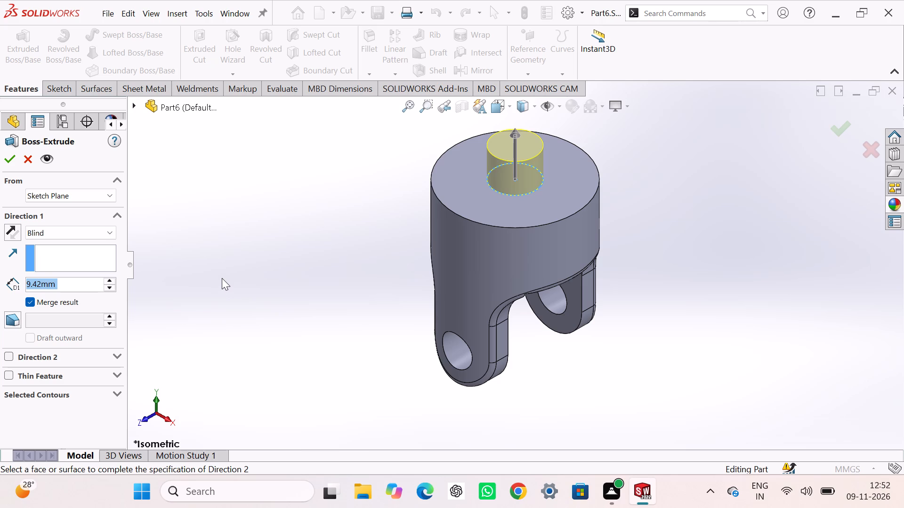
key("1")
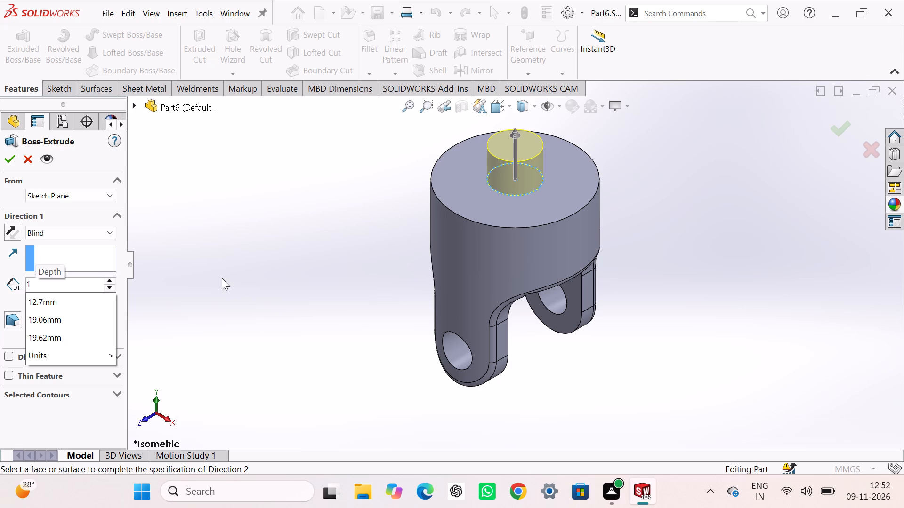
key("7")
type(".81")
key("Return")
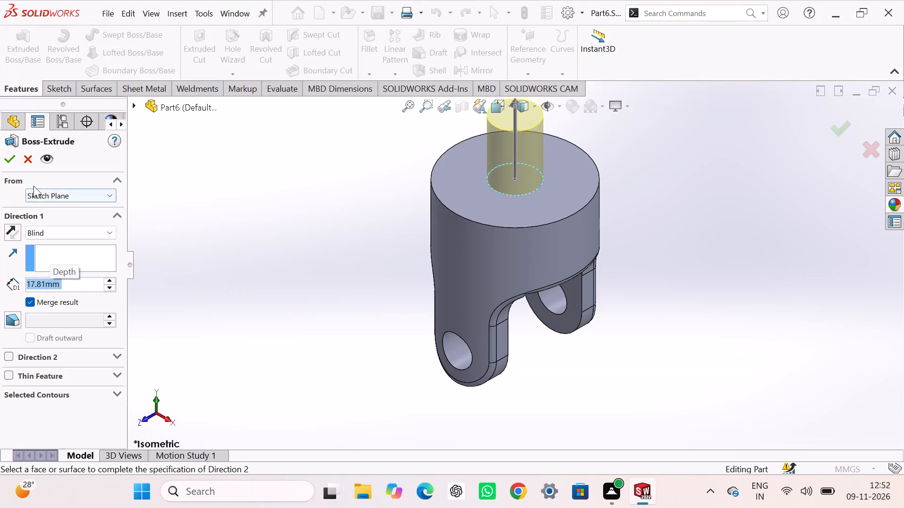
left_click(11, 162)
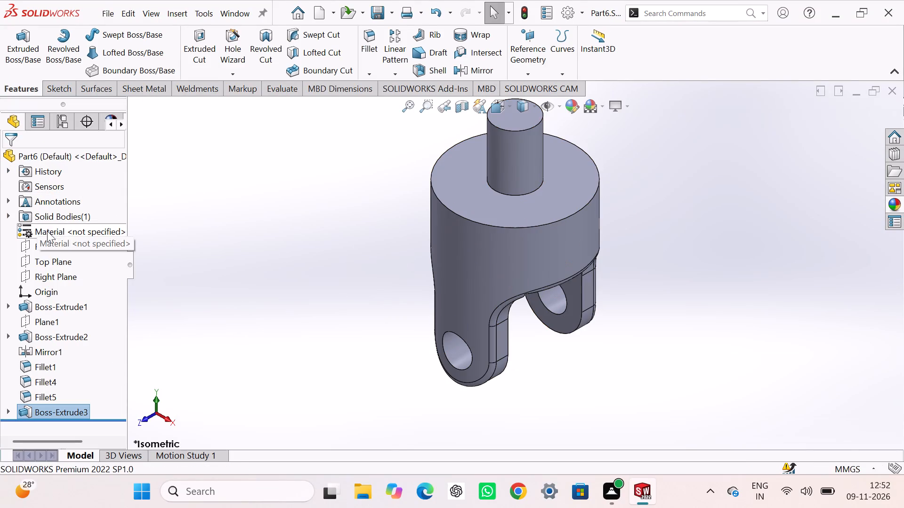
left_click(242, 270)
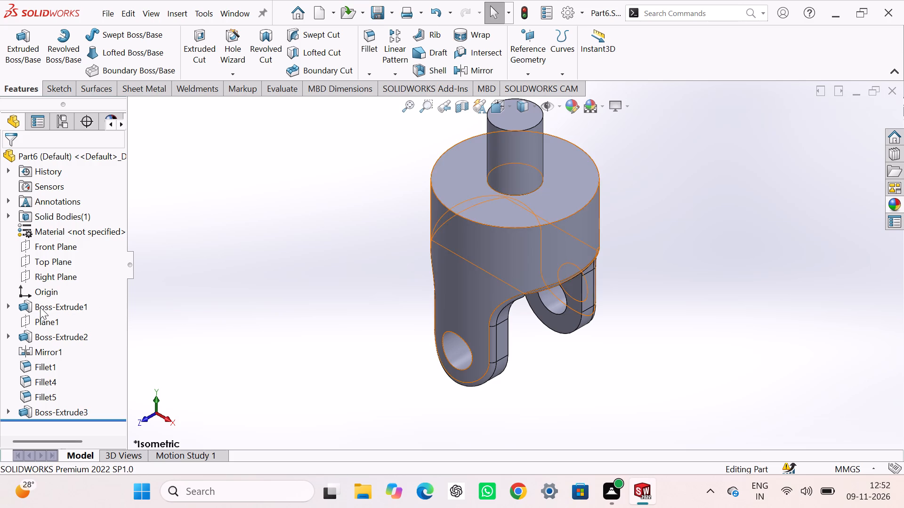
On the Front Plane, sketch a corner rectangle about 2.9 mm wide and 11.9 mm high down from the shaft's top right corner.
left_click(59, 249)
left_click(66, 235)
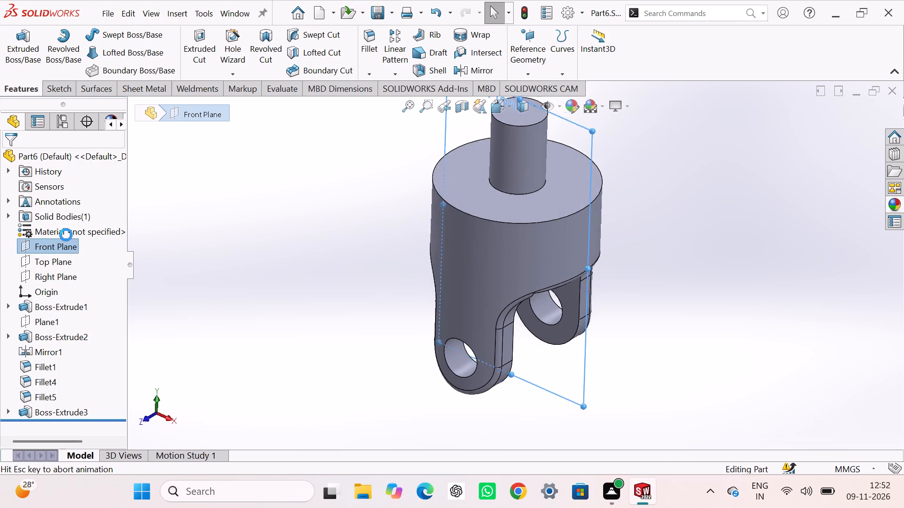
left_click(187, 222)
scroll(545, 221, "up", 3)
scroll(538, 202, "down", 1)
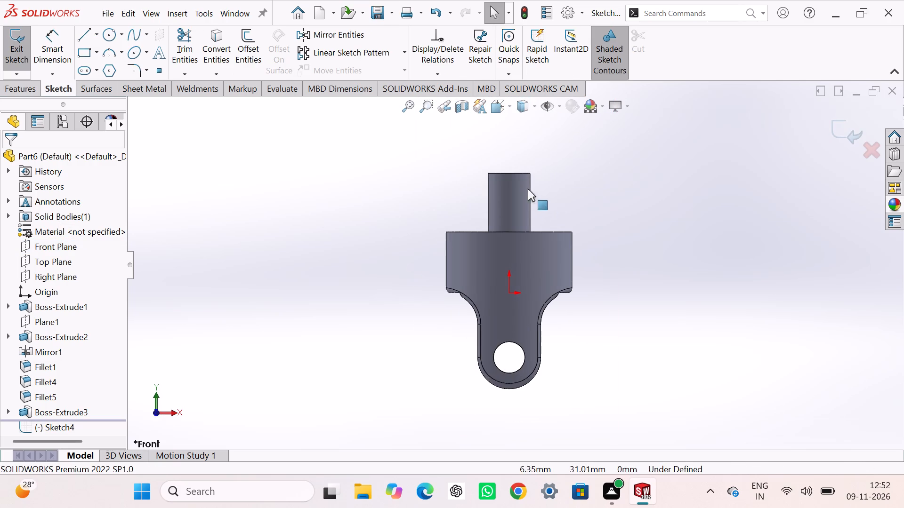
scroll(107, 32, "down", 1)
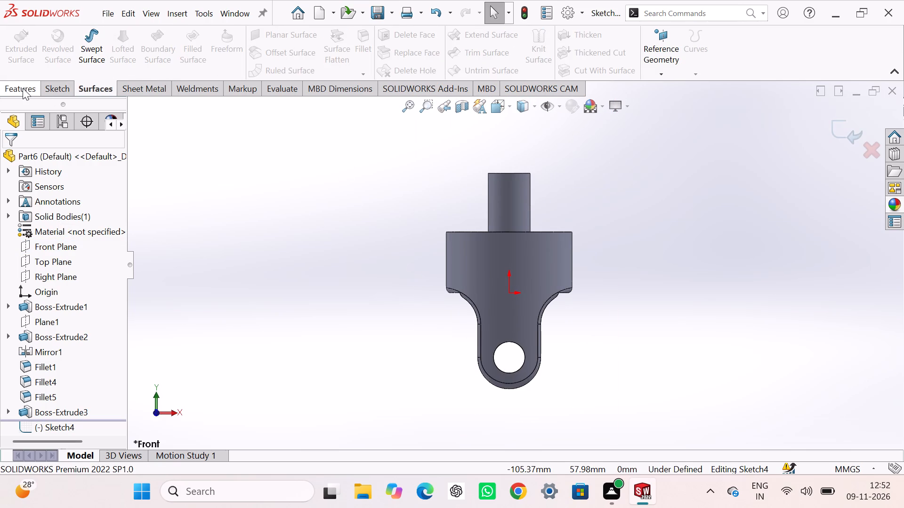
left_click(23, 88)
left_click(49, 89)
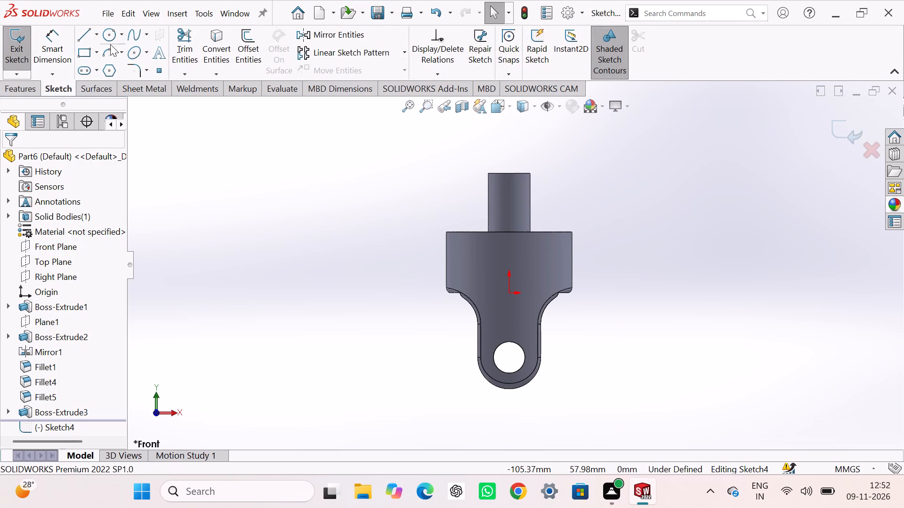
left_click(86, 54)
scroll(540, 221, "down", 2)
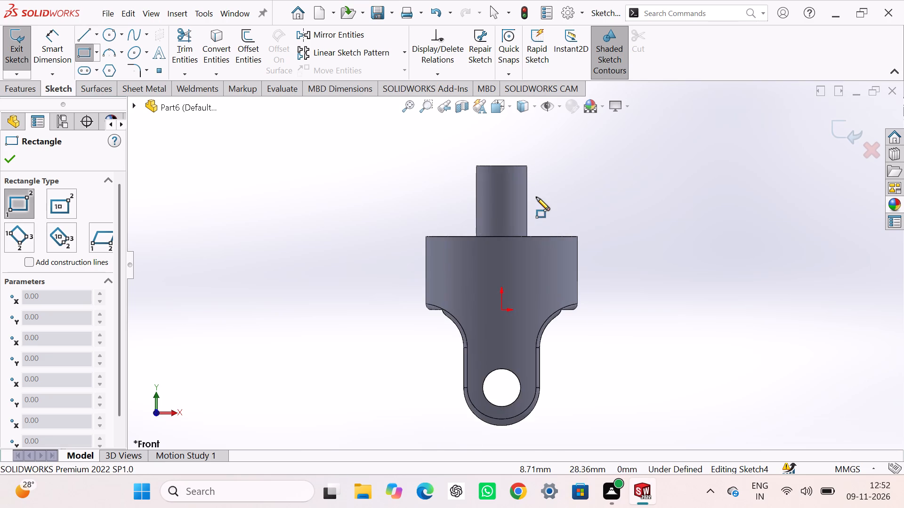
scroll(536, 197, "down", 2)
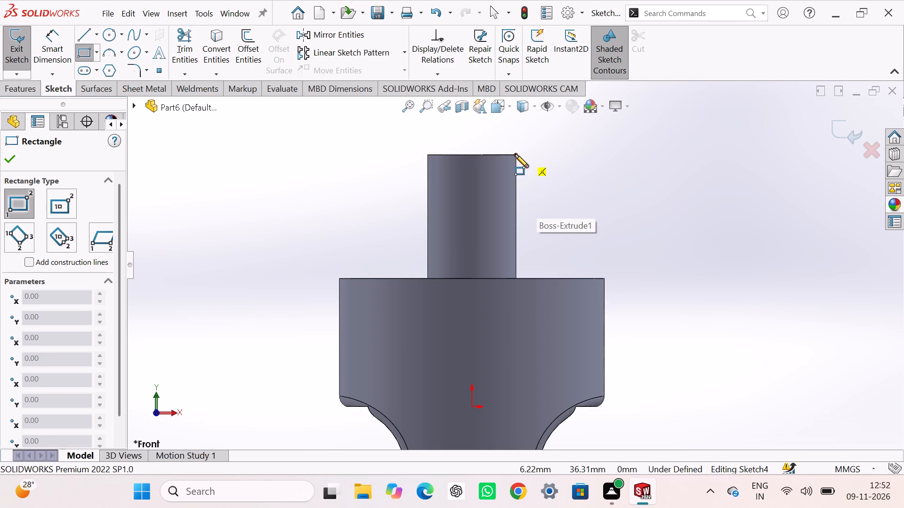
left_click(515, 154)
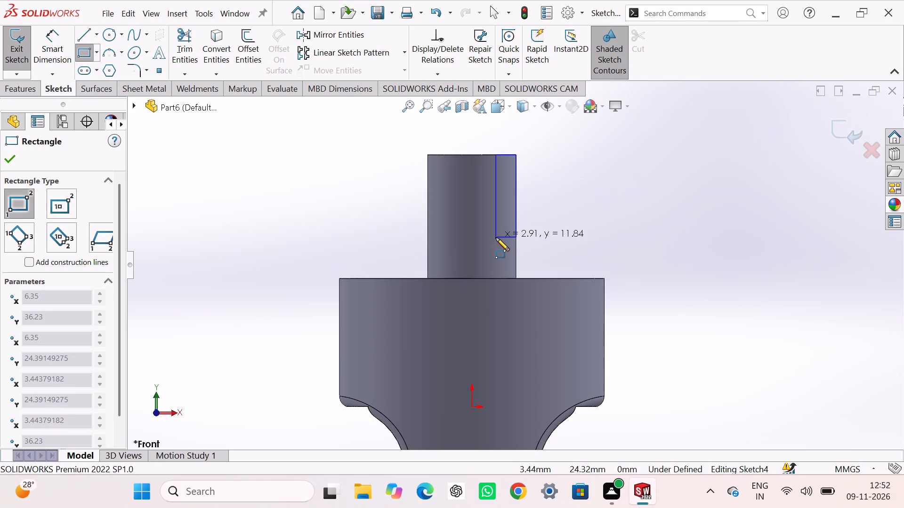
left_click(496, 238)
right_click(335, 185)
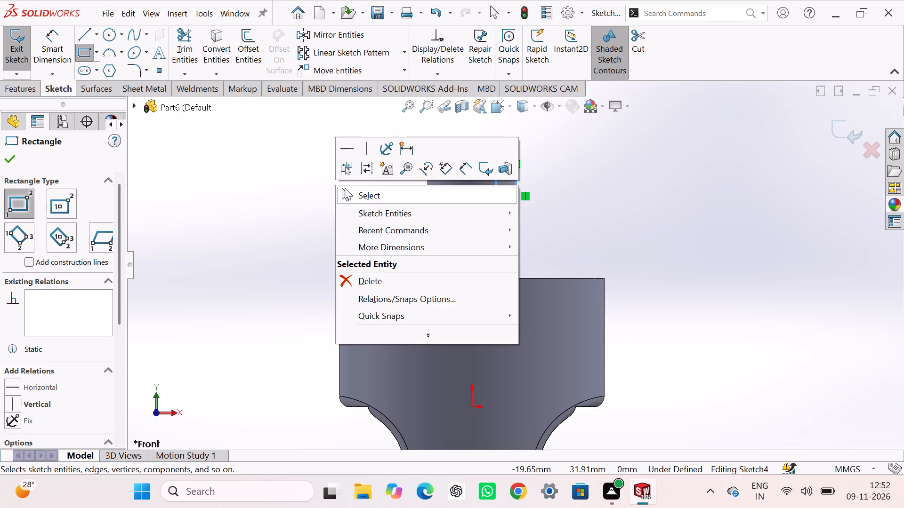
left_click(347, 191)
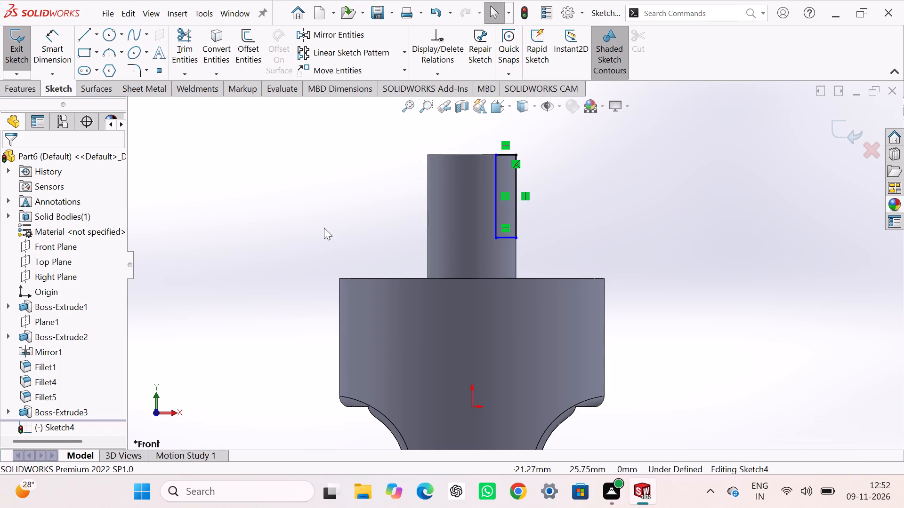
Dimension the rectangle to 11.43 mm high and 1.59 mm wide, and finish the sketch.
right_click_drag(281, 236, 282, 112)
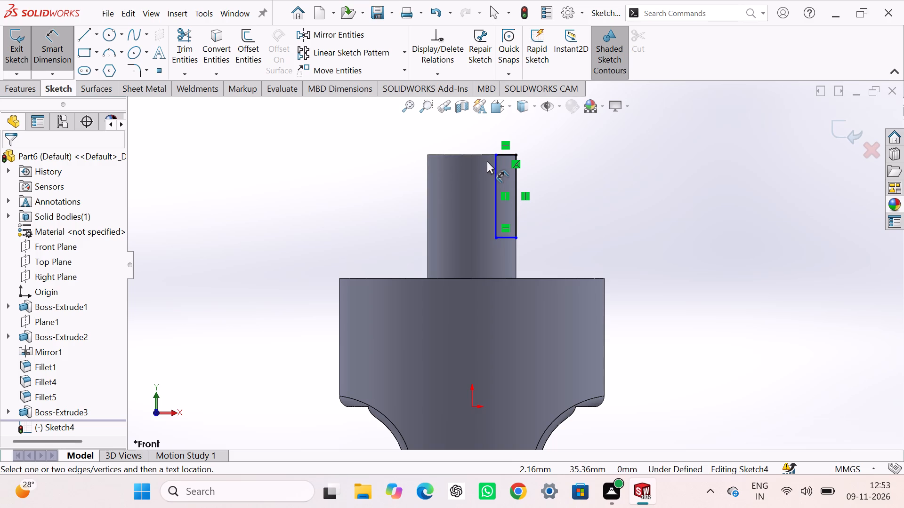
left_click(517, 208)
left_click(573, 195)
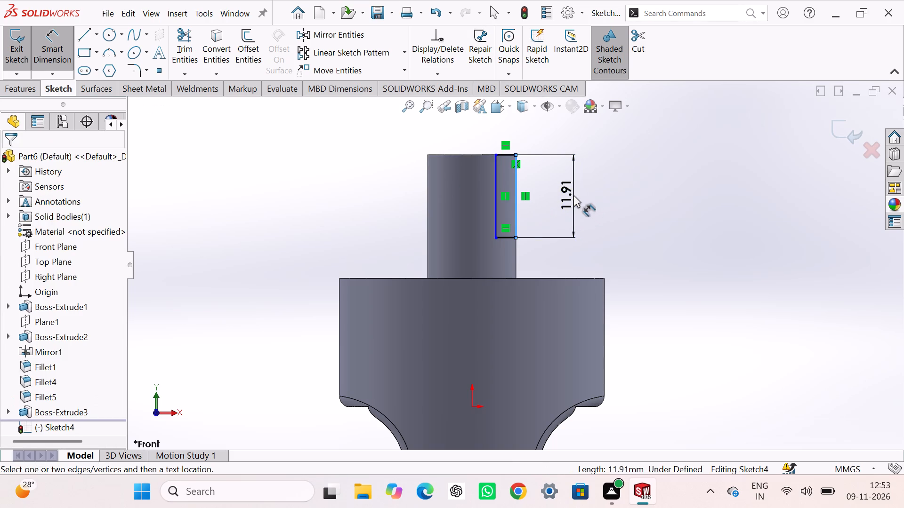
type("11.")
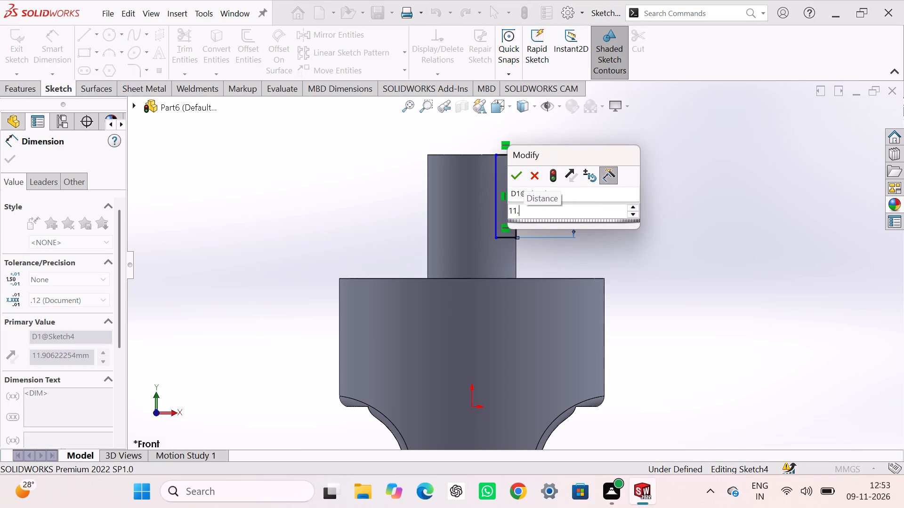
type("43")
key("Return")
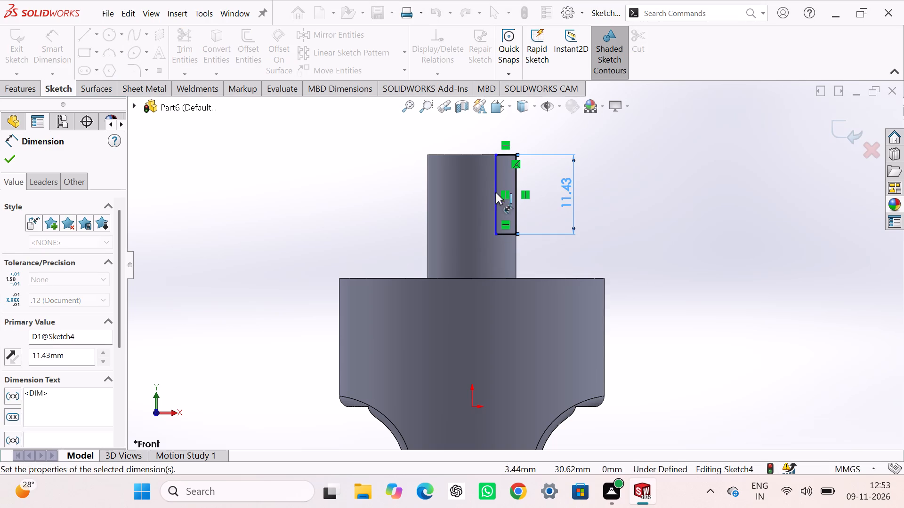
scroll(518, 160, "down", 3)
left_click(490, 171)
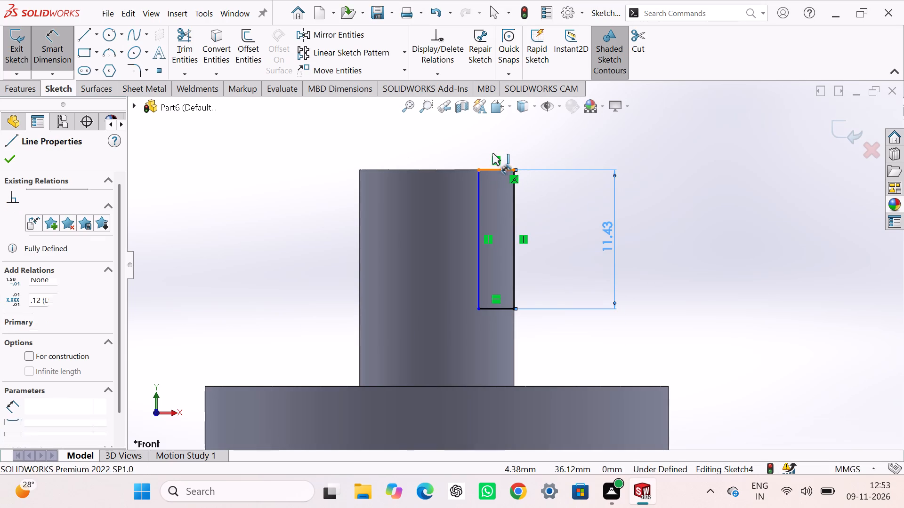
left_click(494, 144)
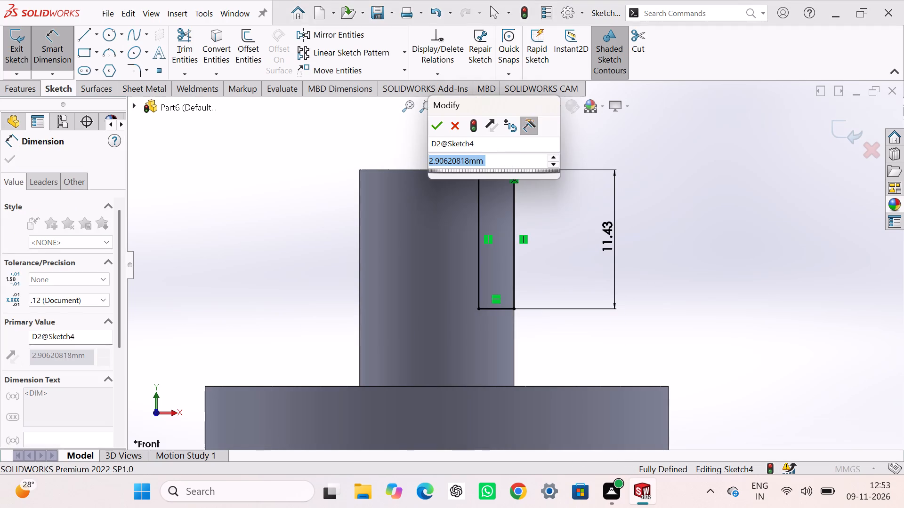
type("1.4")
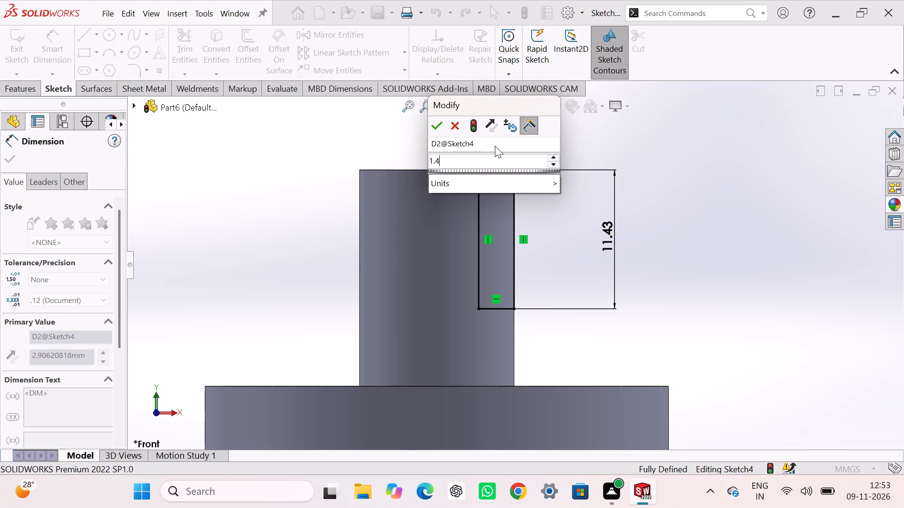
key("BackSpace")
type("59")
key("Return")
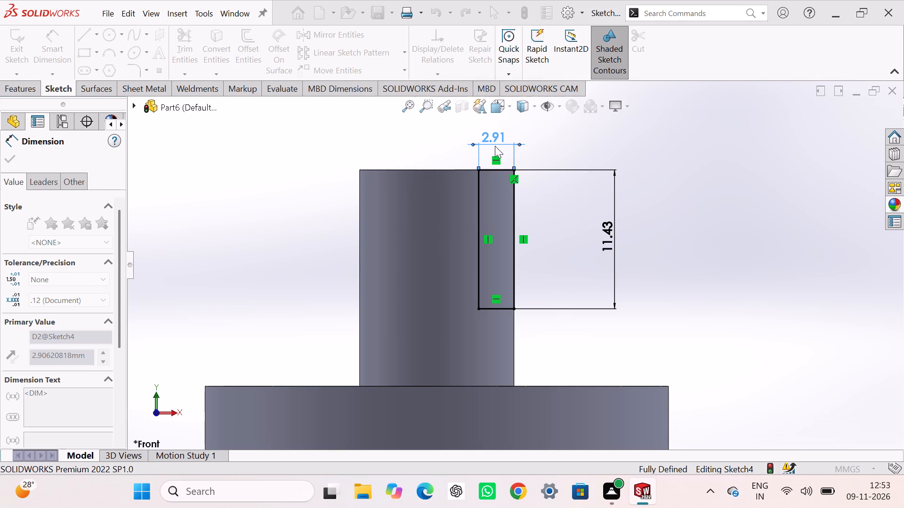
left_click_drag(662, 102, 658, 106)
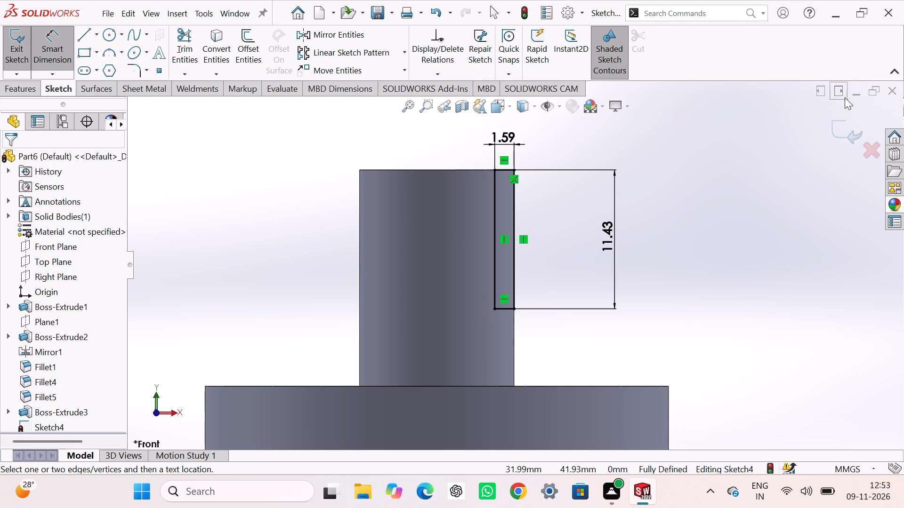
left_click(835, 132)
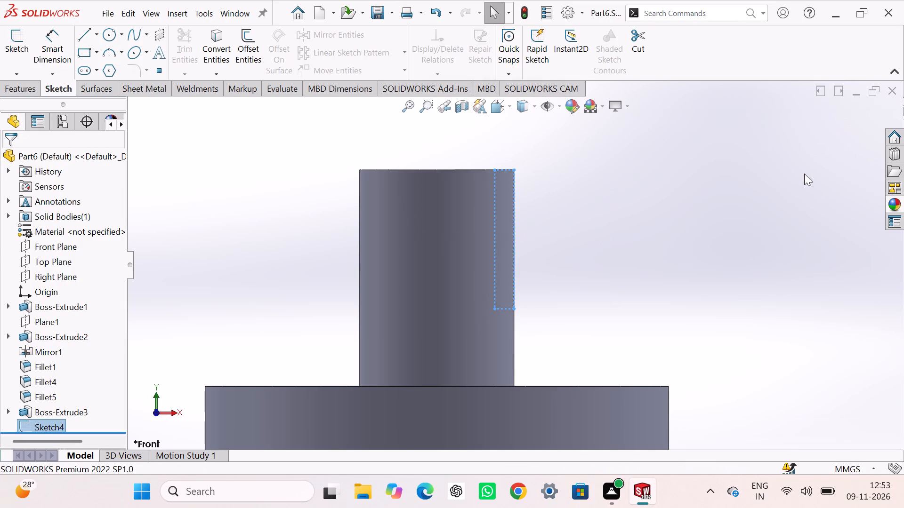
Cut the flat into the shaft by extruding the rectangle sketch as a Mid Plane cut with 17.81 mm depth.
middle_click_drag(631, 165, 614, 225)
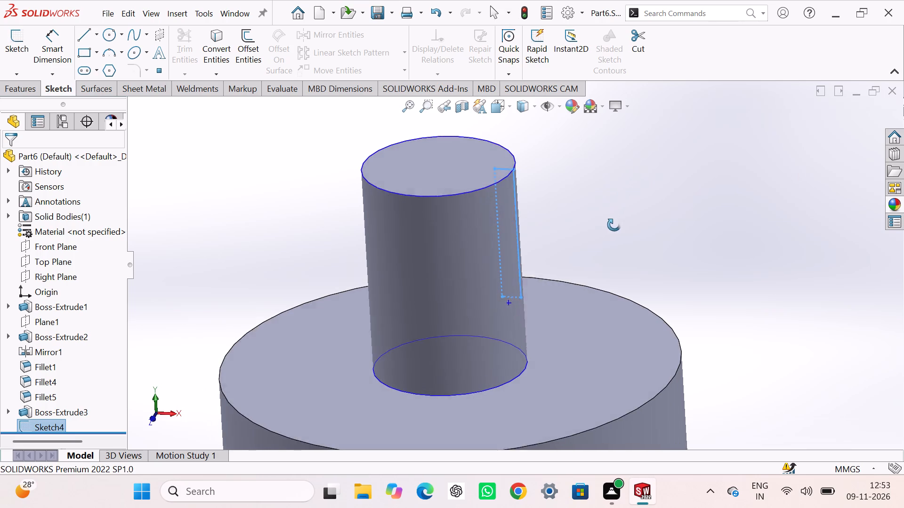
middle_click_drag(614, 225, 613, 226)
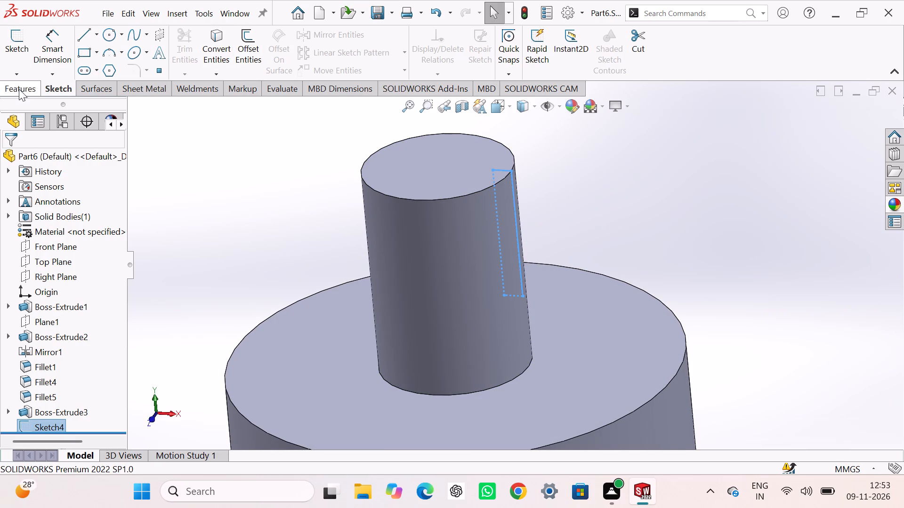
left_click(22, 92)
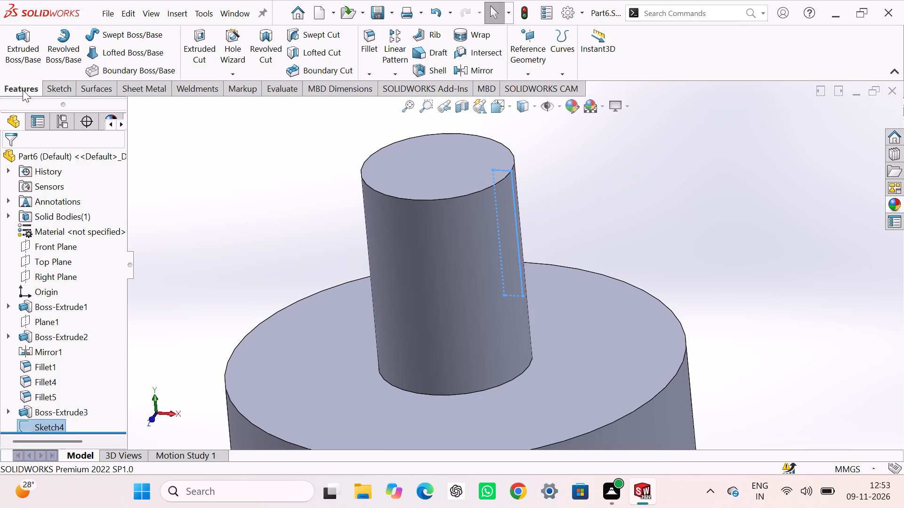
left_click(205, 39)
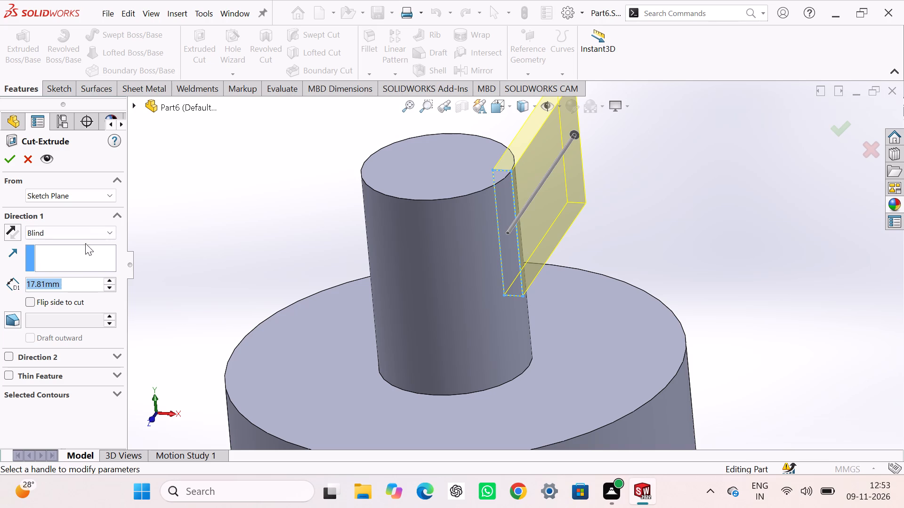
left_click(89, 230)
left_click(51, 326)
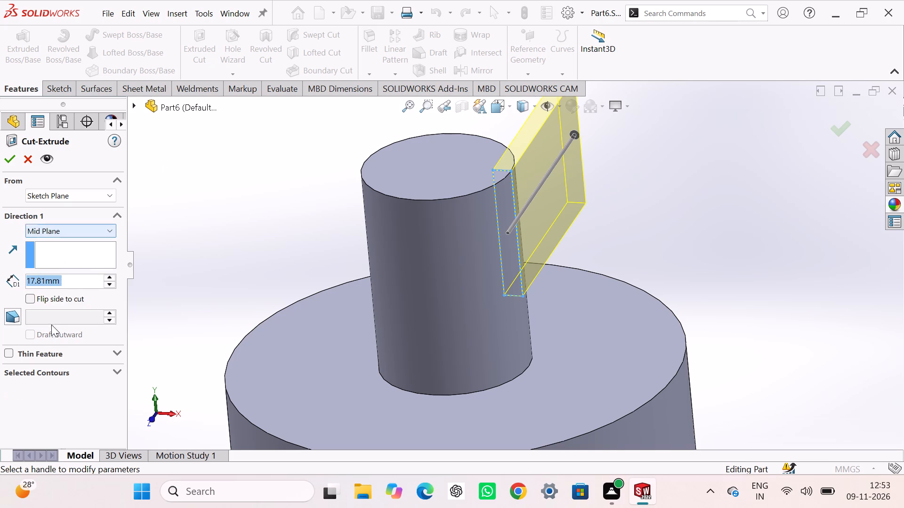
left_click(4, 155)
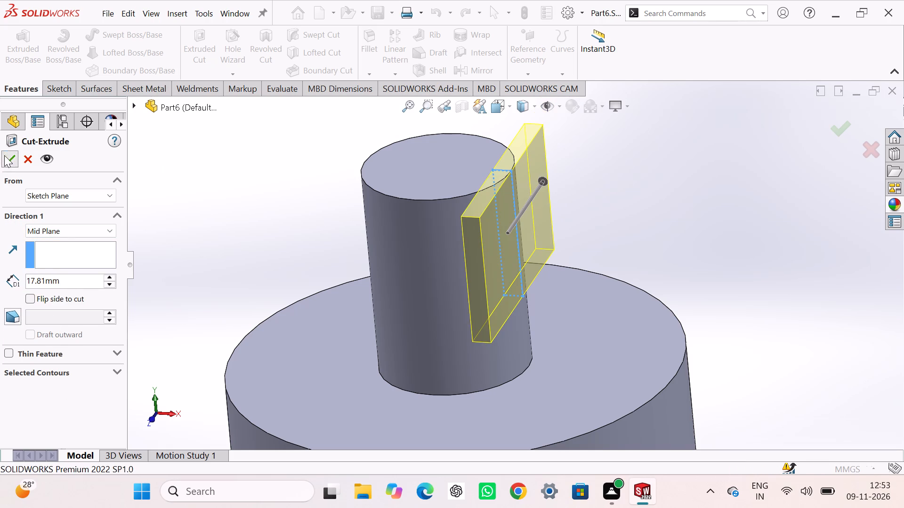
left_click(136, 162)
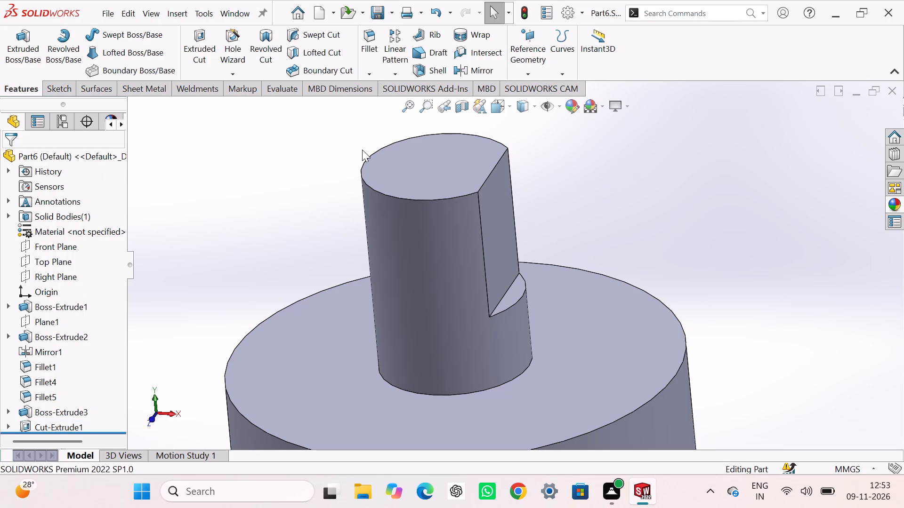
Apply a light green colour to the whole fork part and save the file.
left_click(577, 110)
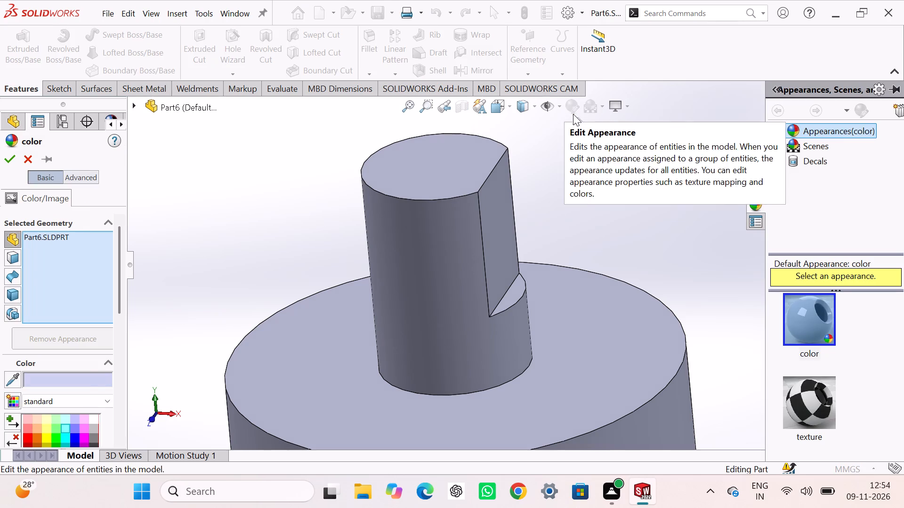
left_click(51, 427)
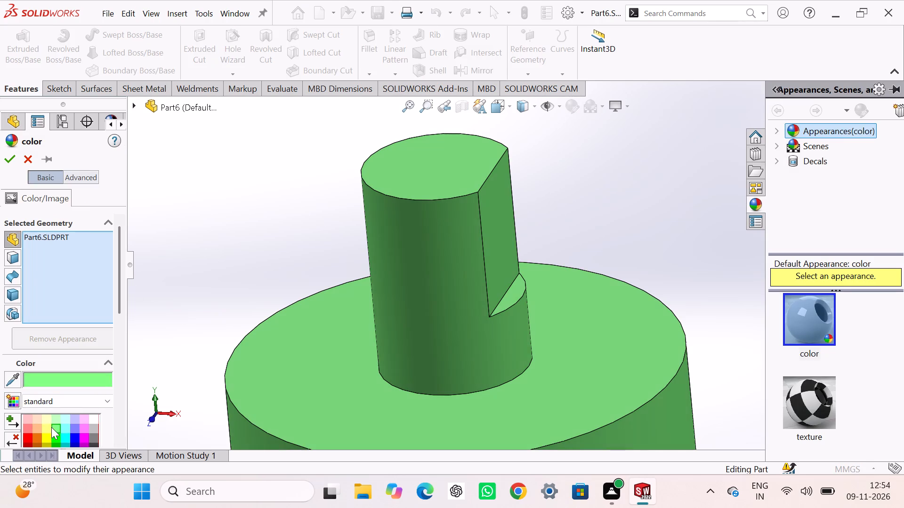
left_click(4, 163)
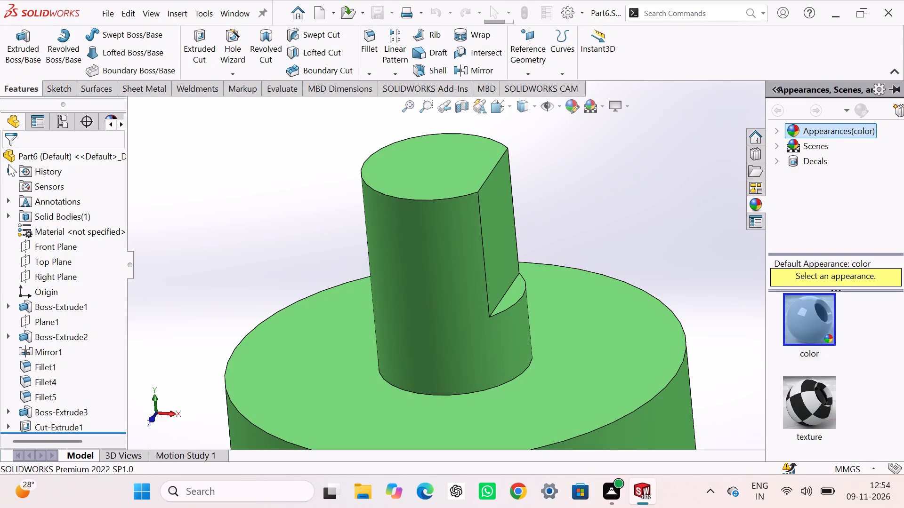
left_click(93, 179)
double_click(216, 189)
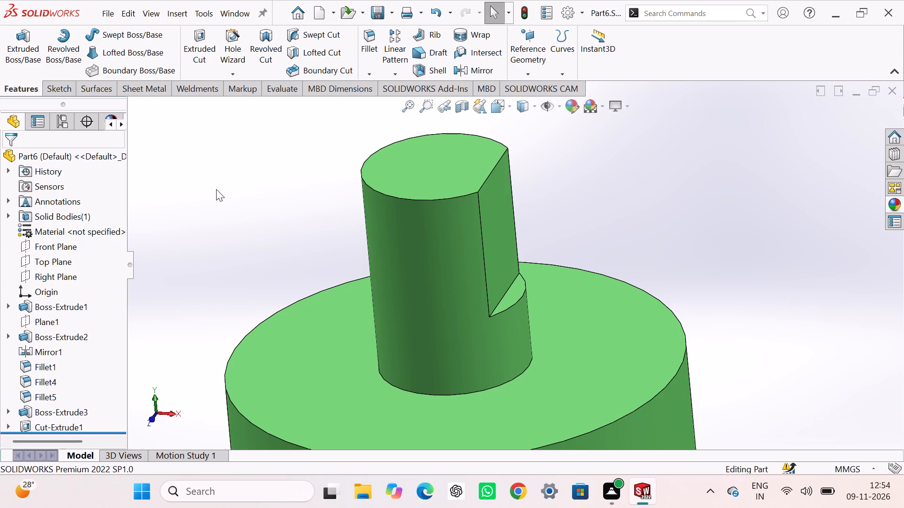
key("ctrl+s")
Create a new part document.
key("ctrl+n")
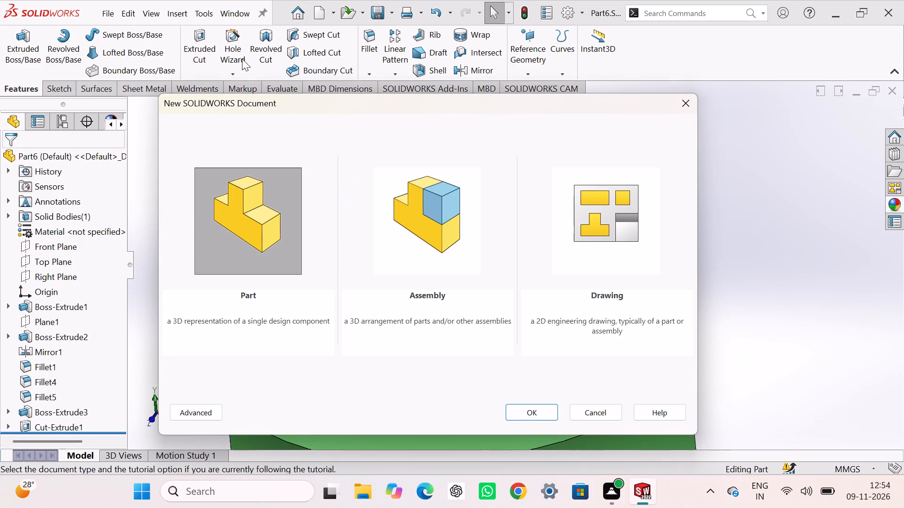
left_click(538, 413)
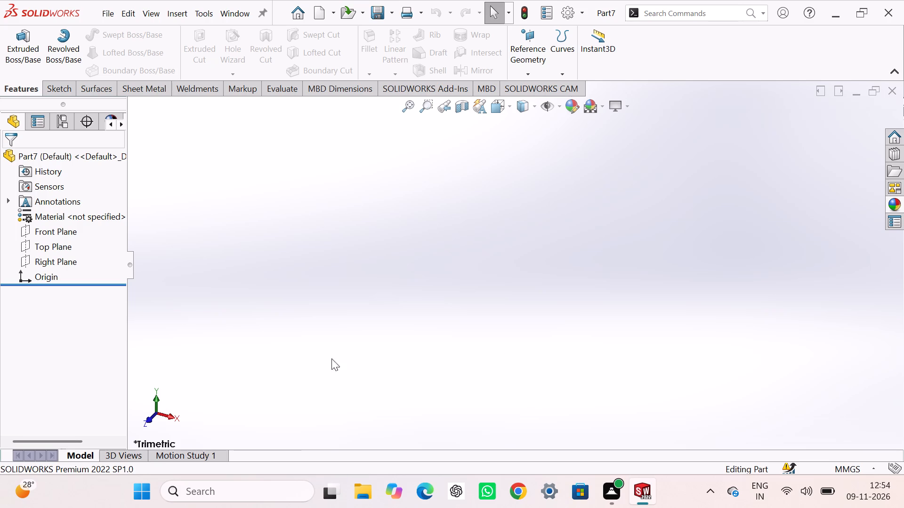
On the Top Plane, sketch a center rectangle about 86.6 mm high centred on the origin.
left_click(65, 247)
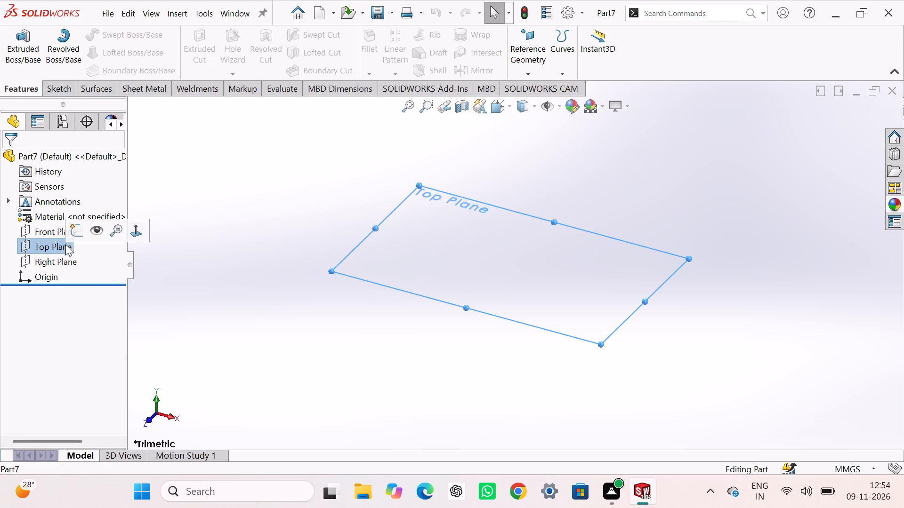
left_click(72, 234)
left_click(213, 217)
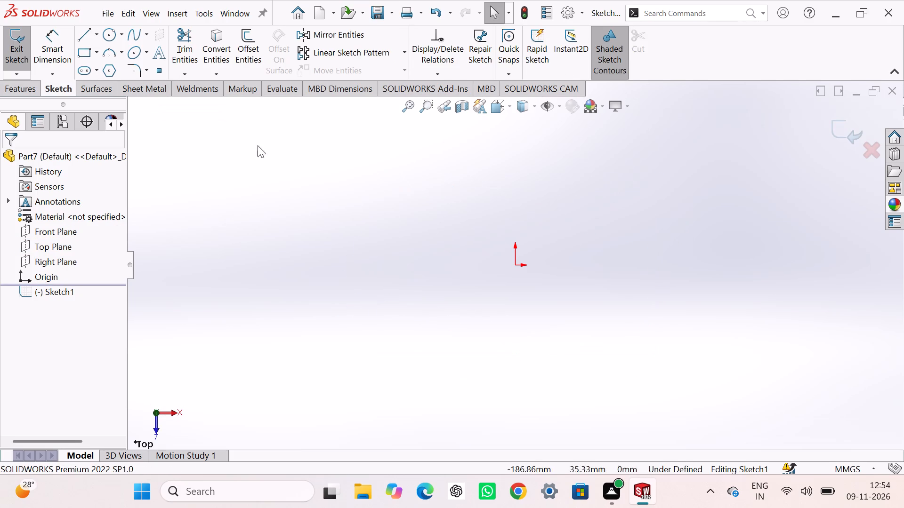
left_click(96, 53)
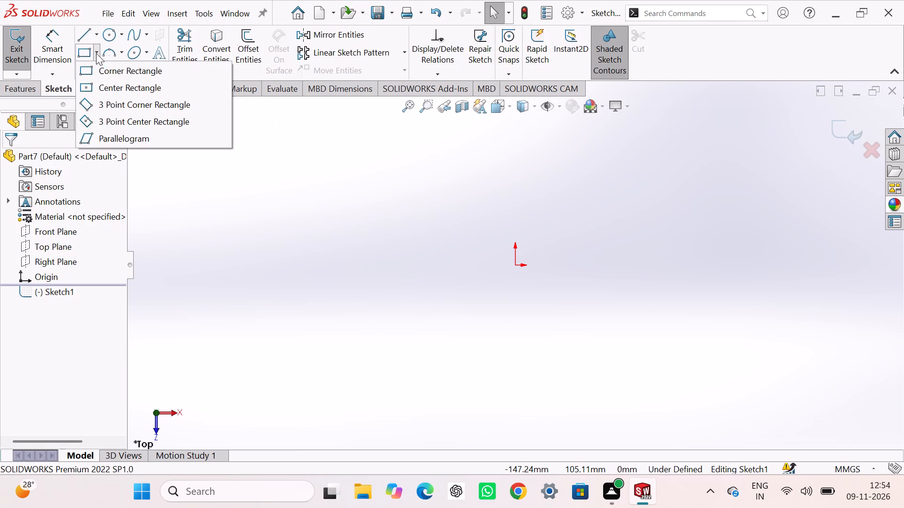
left_click(112, 88)
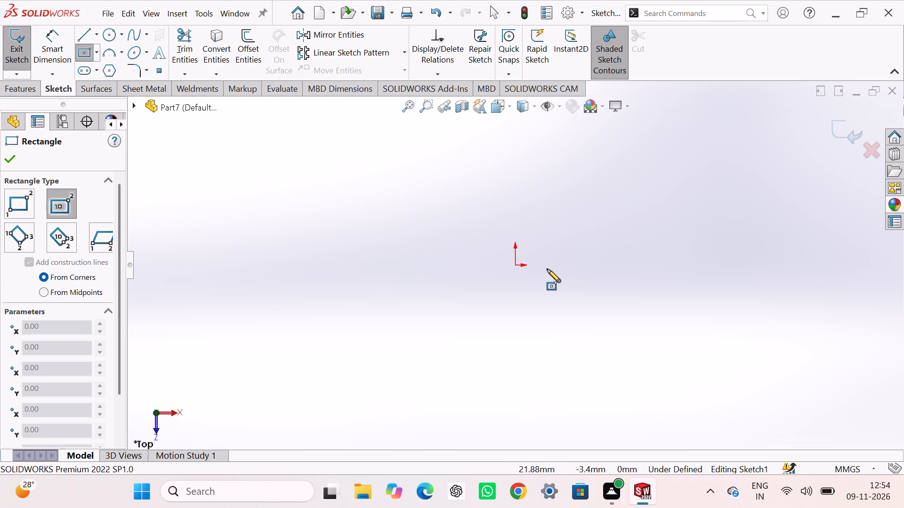
left_click(517, 264)
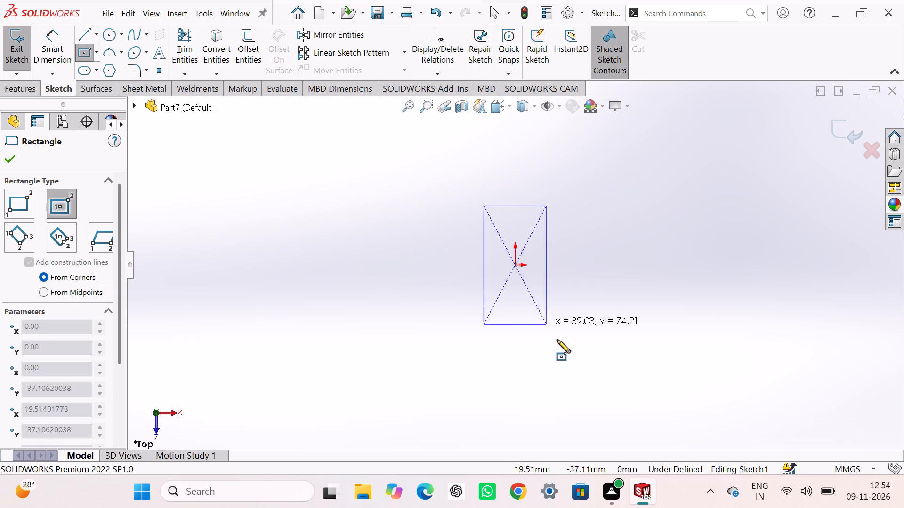
left_click(597, 334)
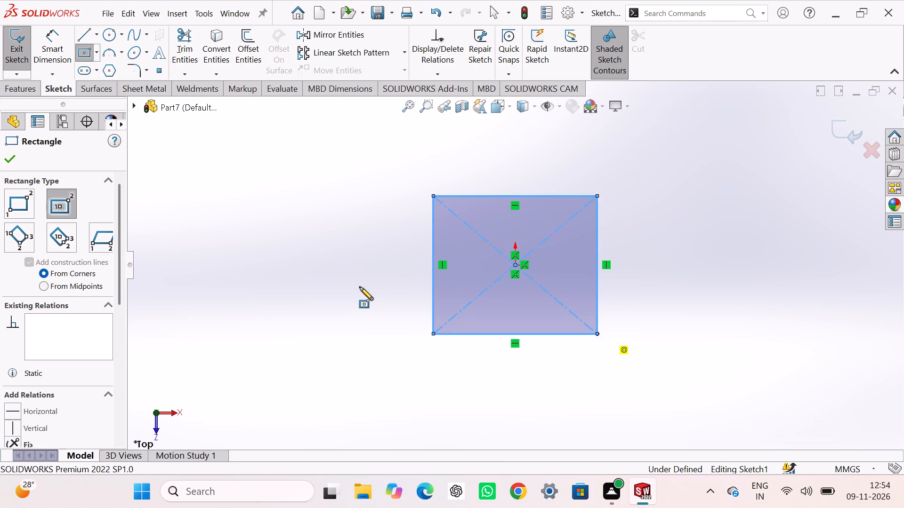
Dimension the rectangle to 20.32 mm high and 20.32 mm wide, and finish the sketch.
right_click_drag(341, 282, 333, 120)
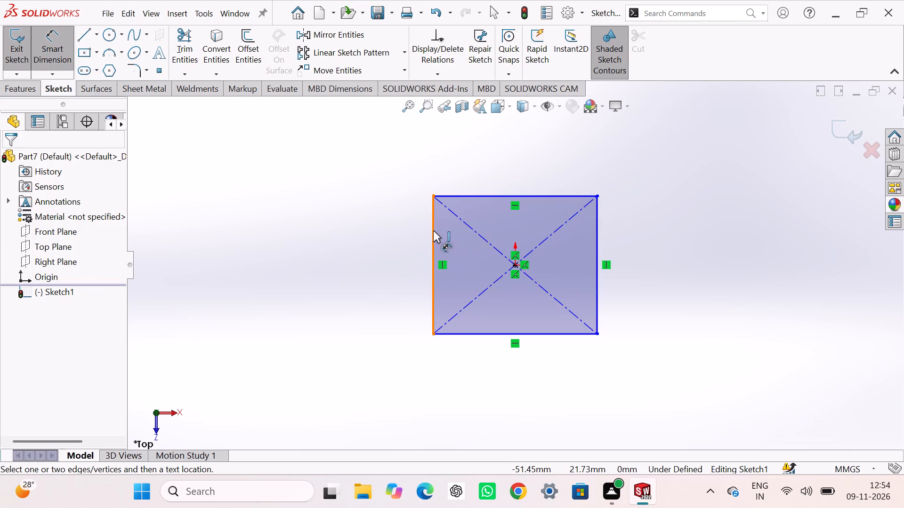
left_click(433, 230)
left_click(379, 224)
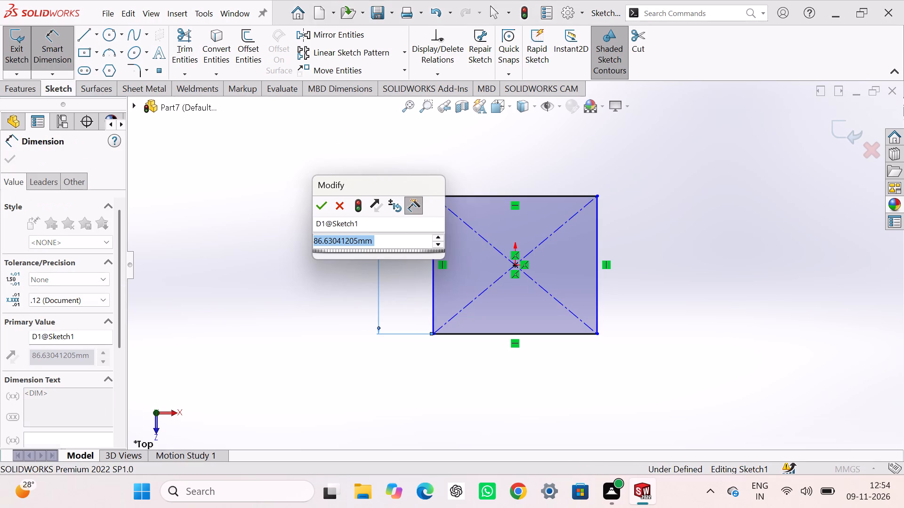
key("2")
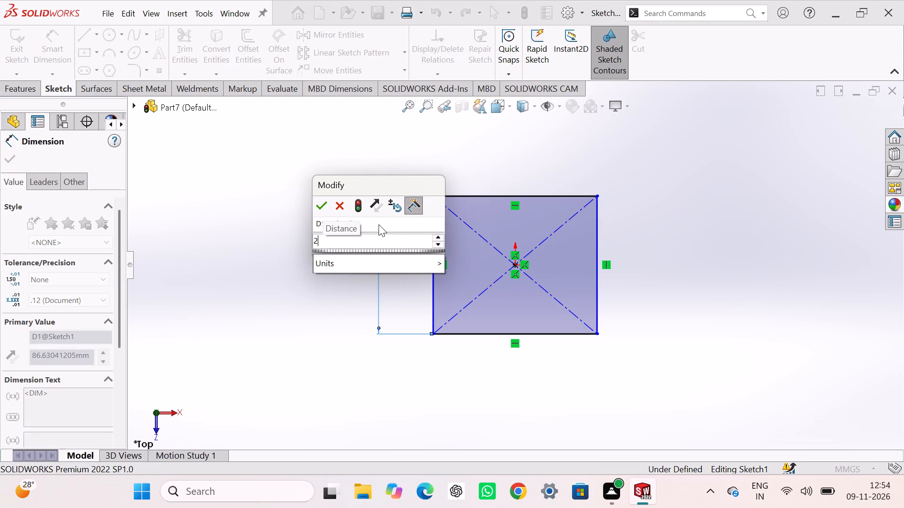
type("0.32")
key("Return")
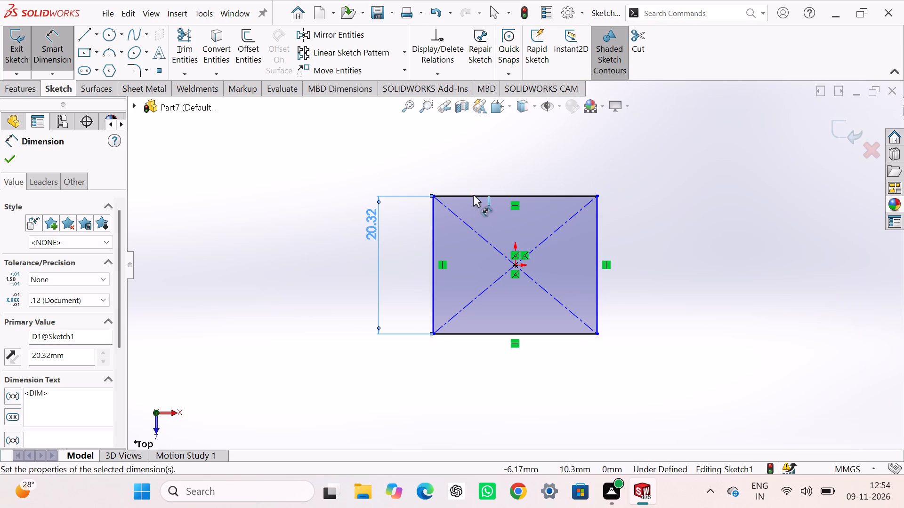
left_click(473, 195)
left_click(491, 163)
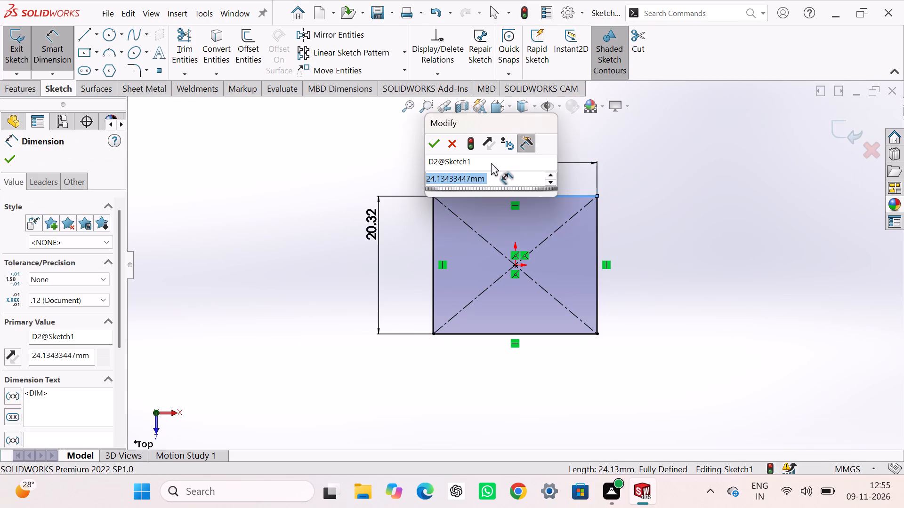
type("20")
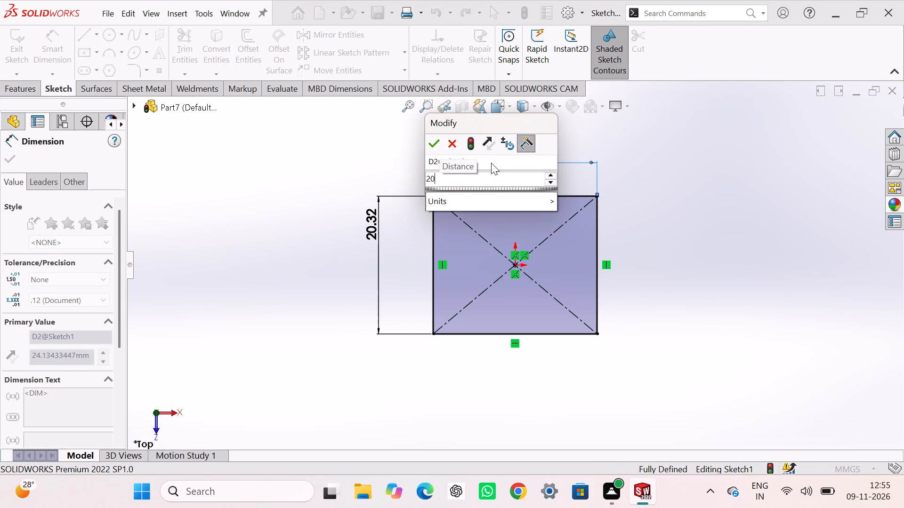
key("period")
type("32")
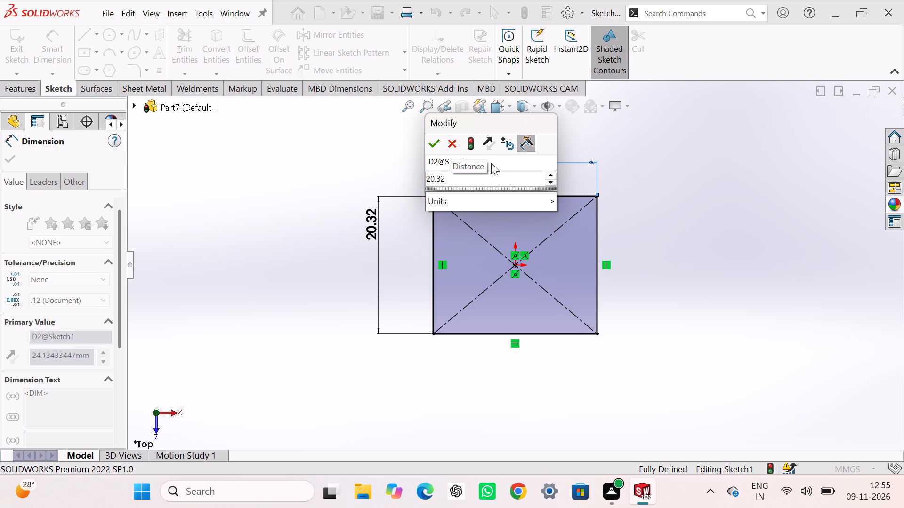
key("Return")
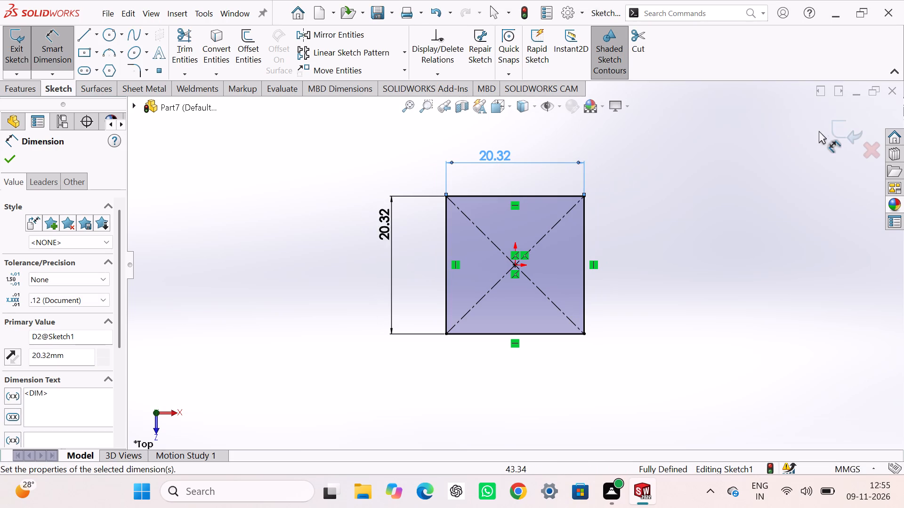
left_click(825, 127)
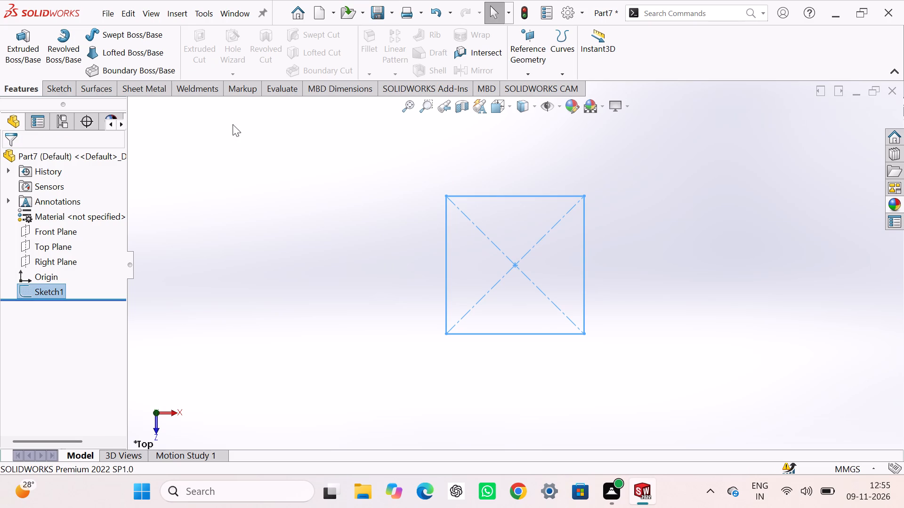
Extrude the square sketch as a Blind boss 20.32 mm deep.
left_click(16, 65)
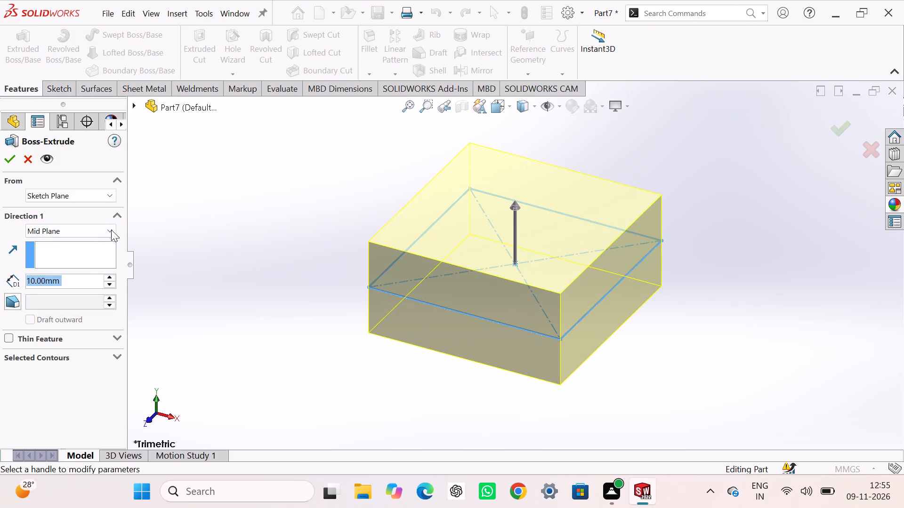
left_click(111, 224)
left_click(100, 242)
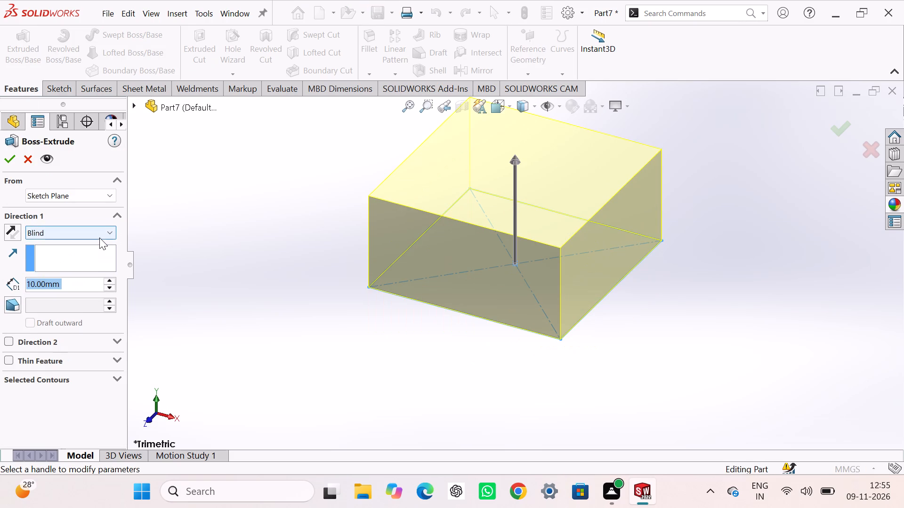
type("20.32")
key("Return")
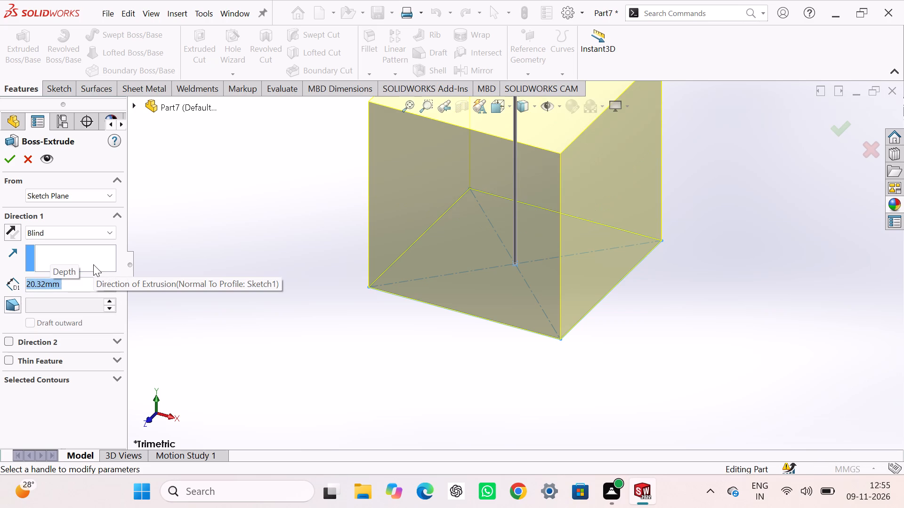
left_click(9, 159)
left_click(229, 199)
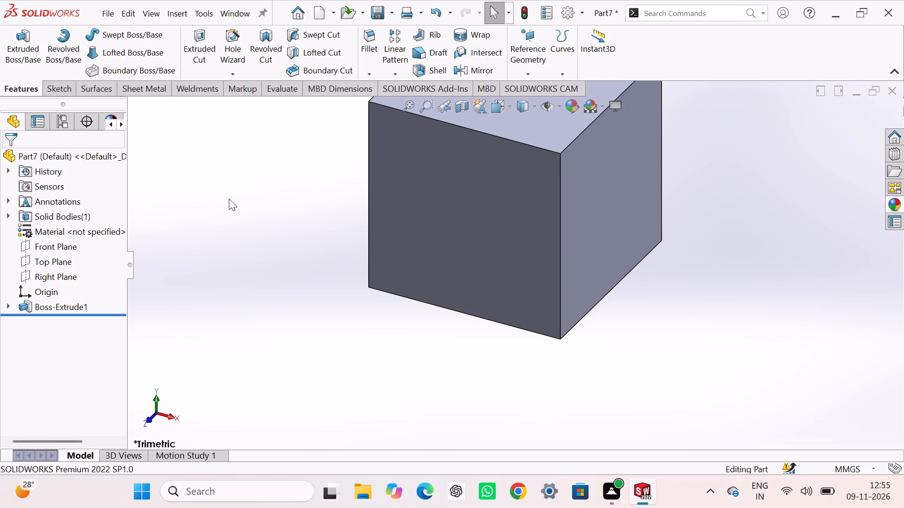
On the cube's front face, sketch a vertical centerline from the top edge's midpoint down to the origin.
scroll(229, 198, "up", 1)
left_click(438, 228)
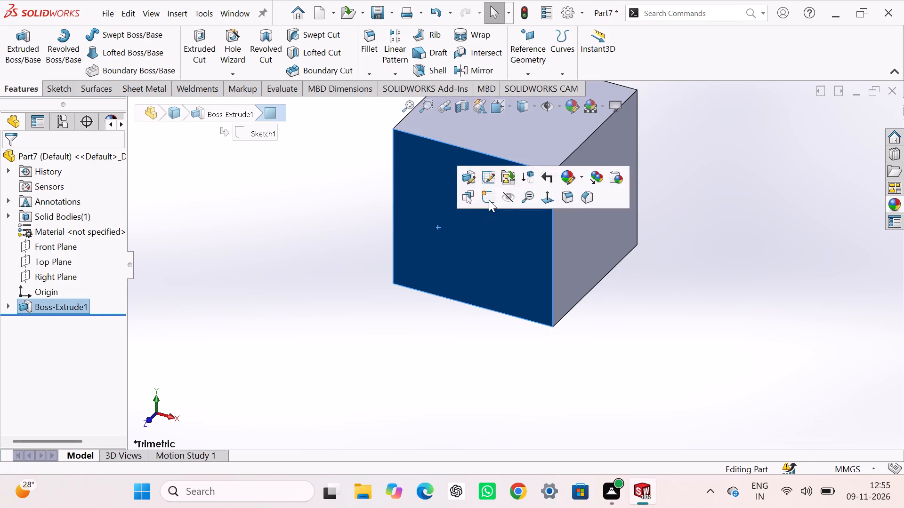
left_click(486, 198)
left_click(194, 249)
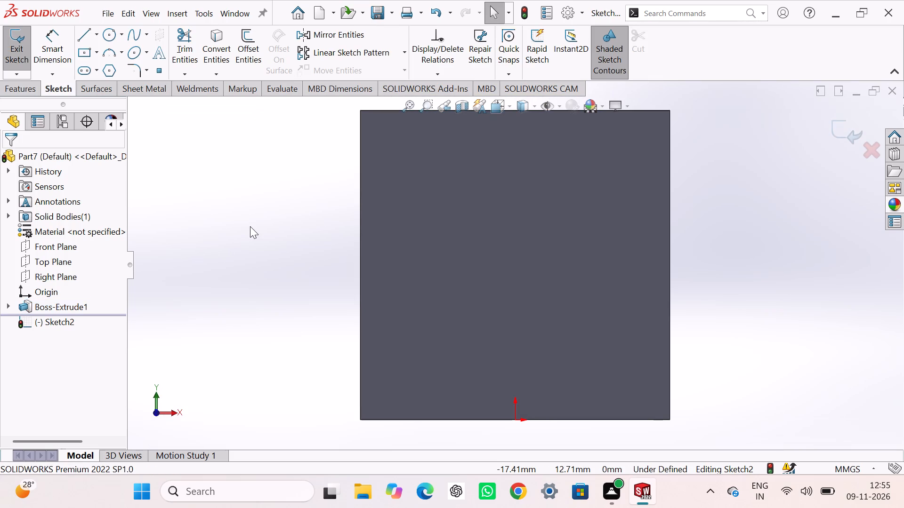
scroll(250, 226, "down", 1)
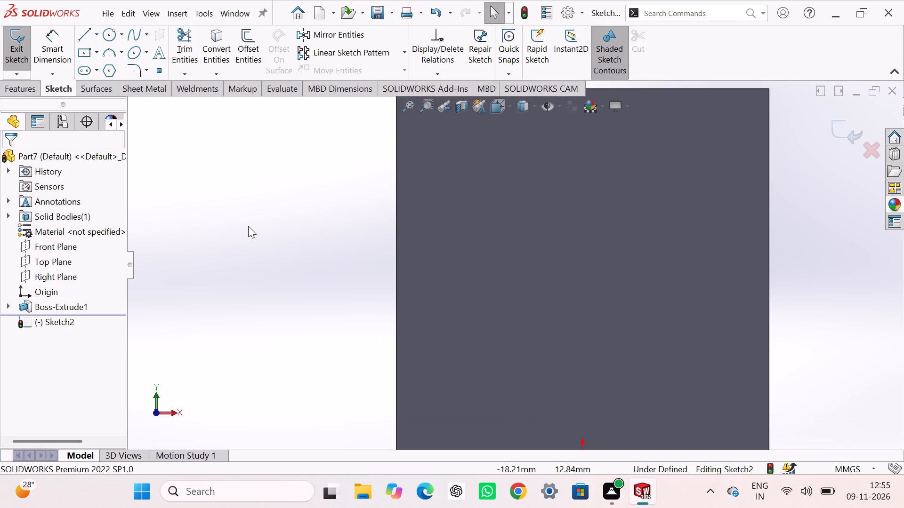
left_click(95, 33)
left_click(111, 71)
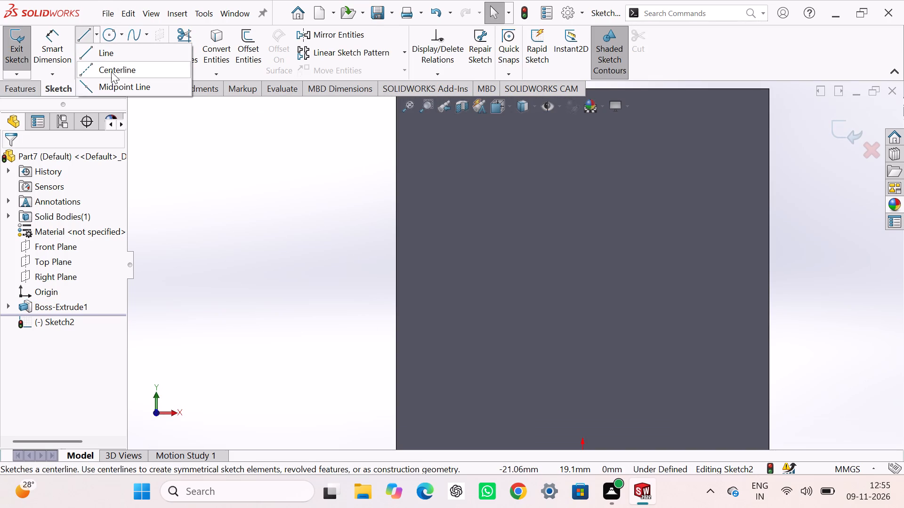
scroll(502, 203, "up", 2)
scroll(560, 149, "up", 1)
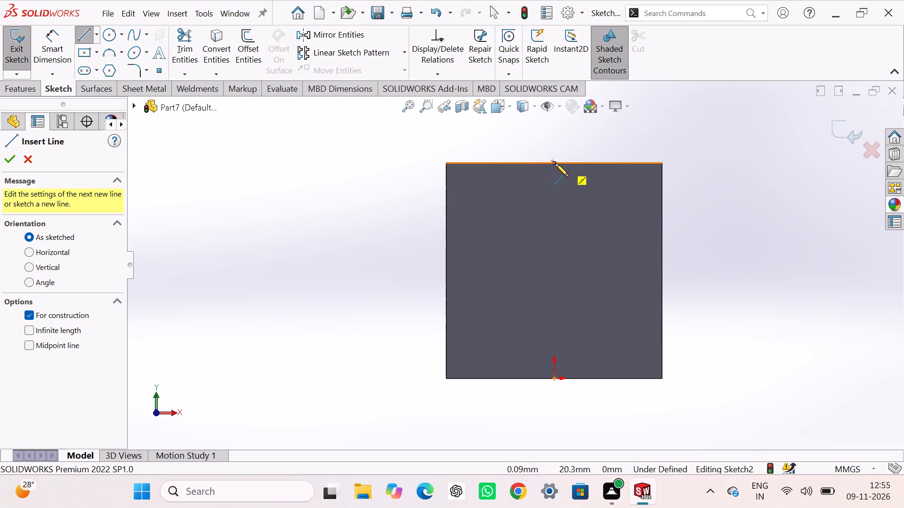
left_click(555, 163)
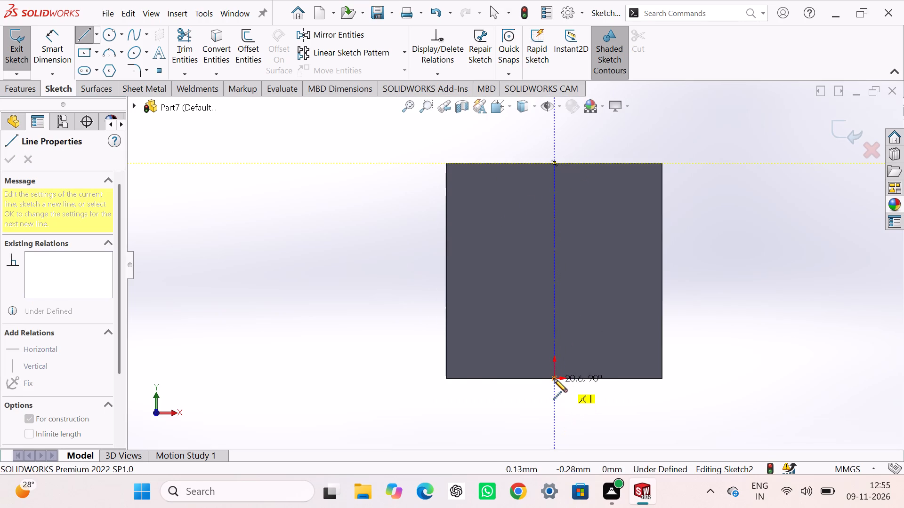
left_click(553, 376)
right_click(317, 245)
left_click(356, 257)
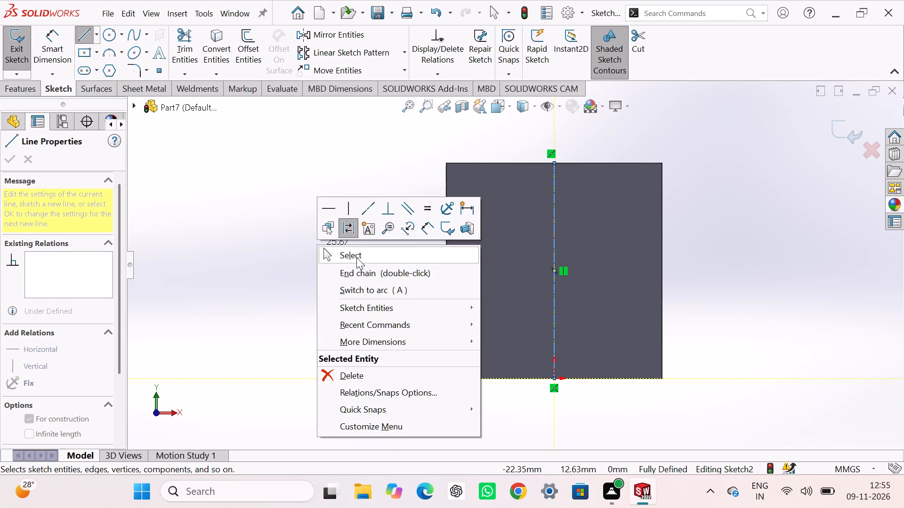
left_click(304, 223)
Sketch a circle of about 6.31 mm radius on the cube's front face, centred on the centerline's midpoint.
right_click_drag(300, 233, 435, 228)
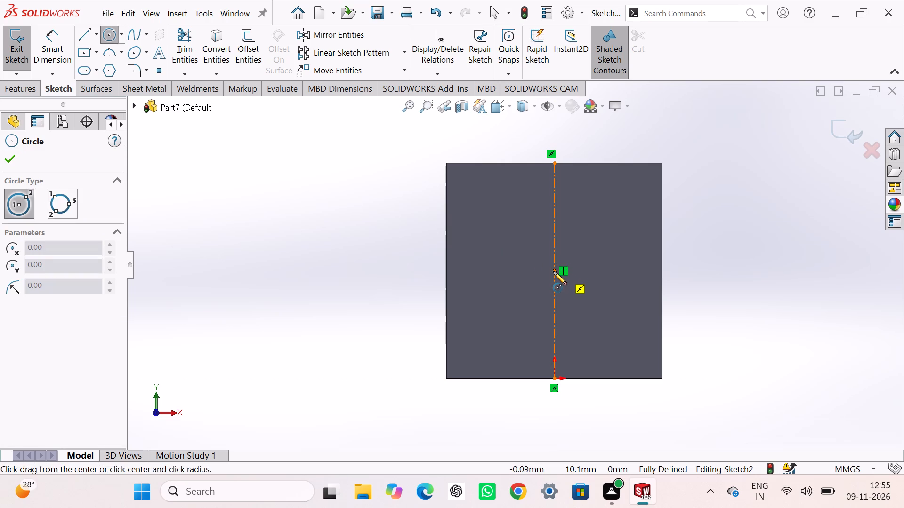
left_click(554, 271)
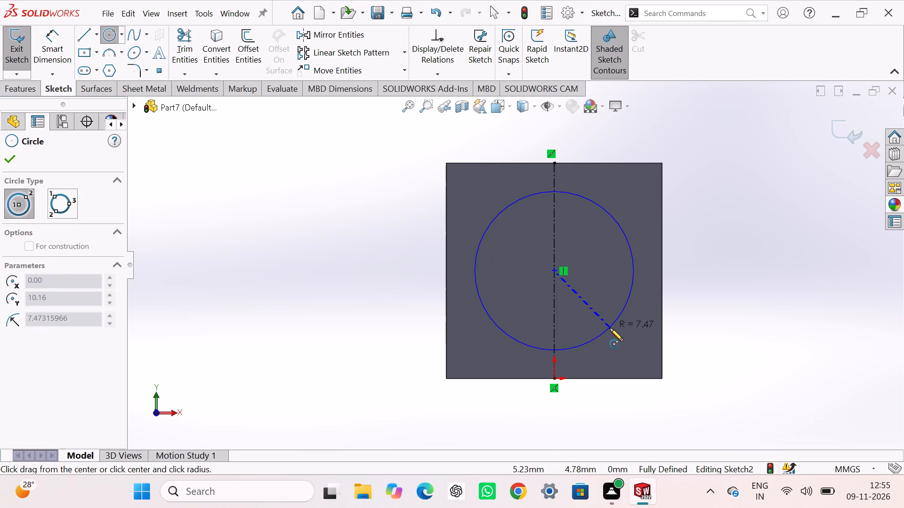
left_click(608, 311)
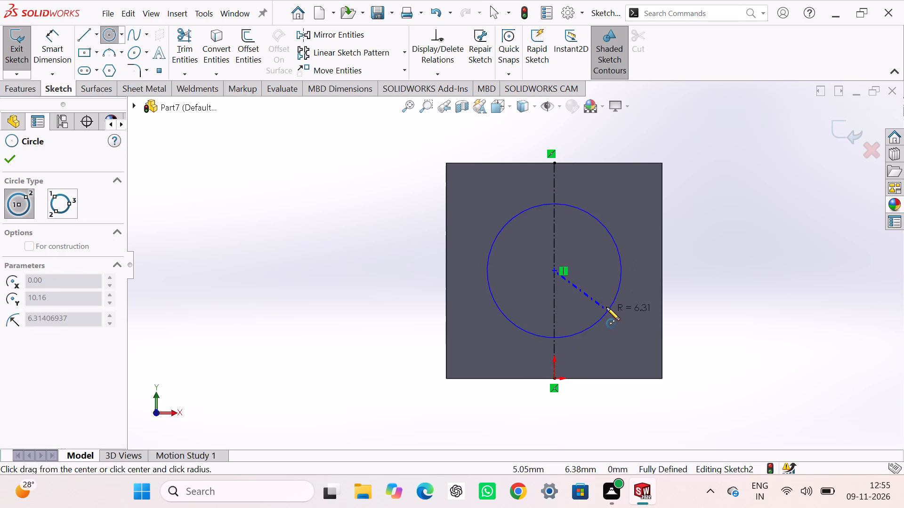
Dimension the front-face circle's diameter to 9.35 mm and finish the sketch.
right_click_drag(350, 295, 344, 61)
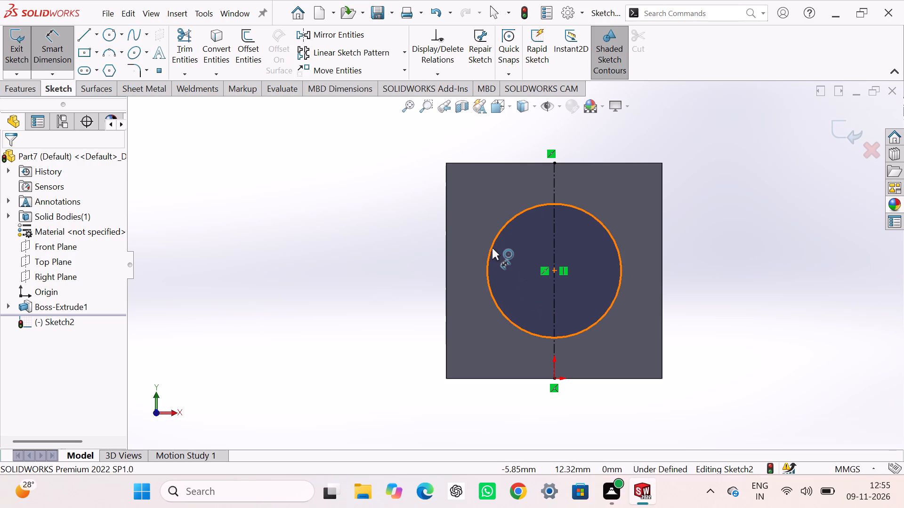
left_click(492, 248)
left_click(347, 243)
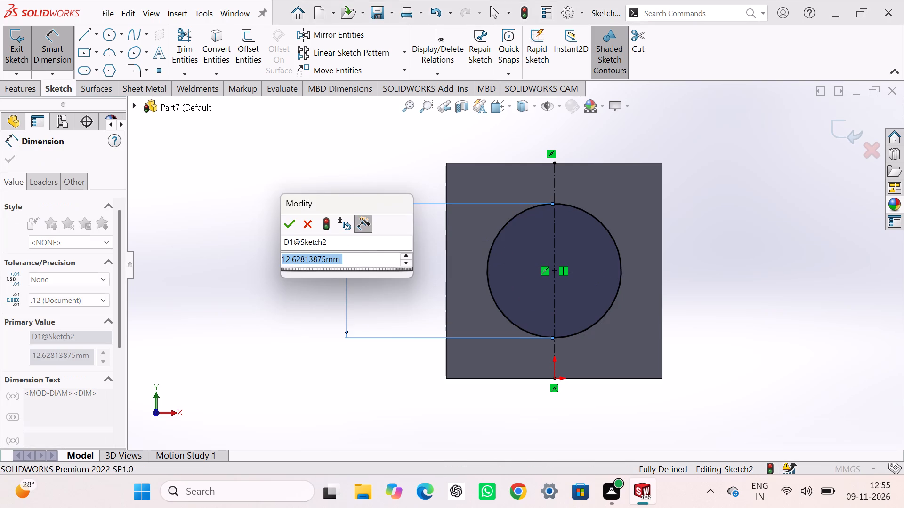
key("9")
key("period")
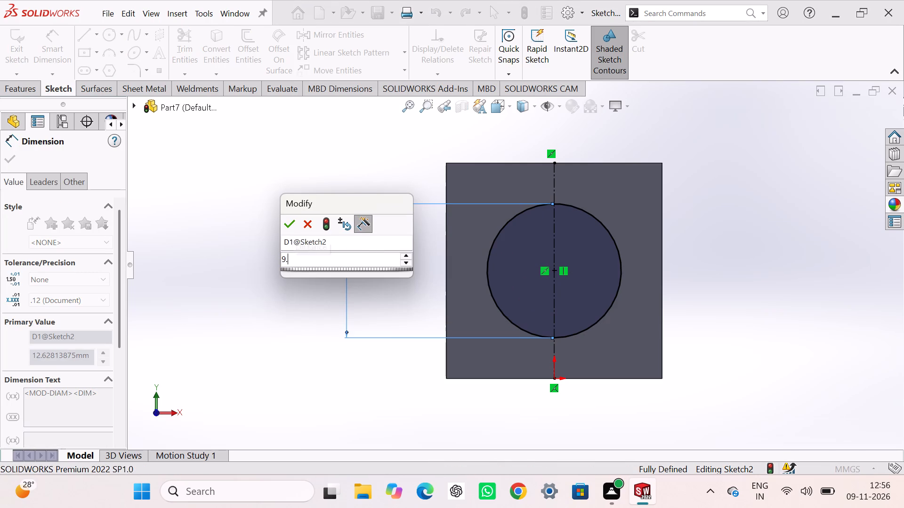
key("3")
key("5")
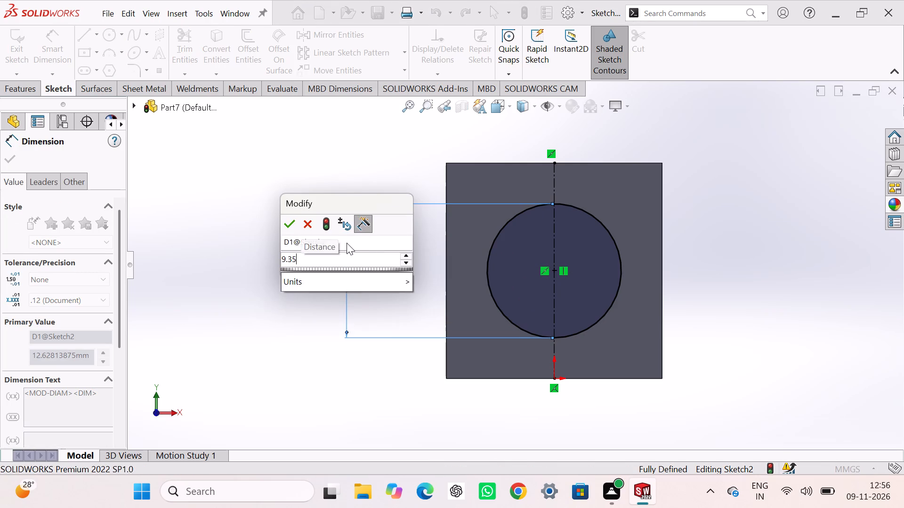
key("Return")
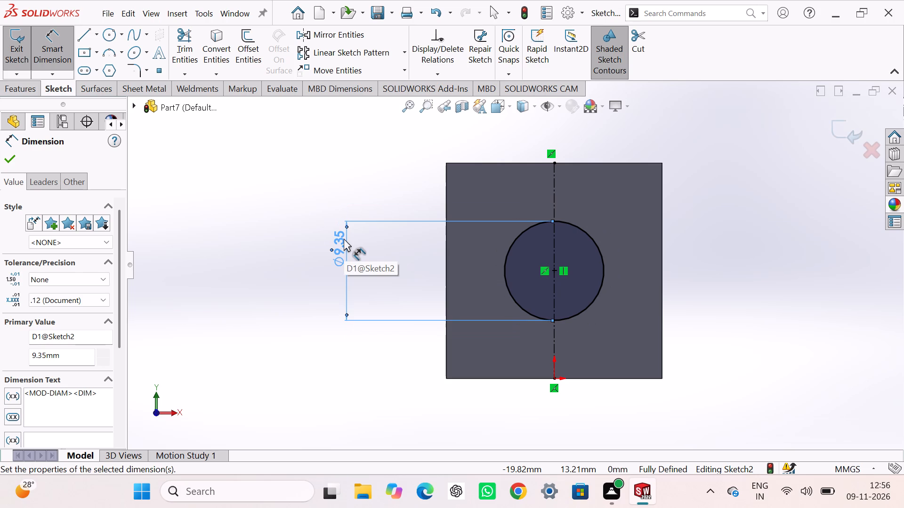
left_click(824, 121)
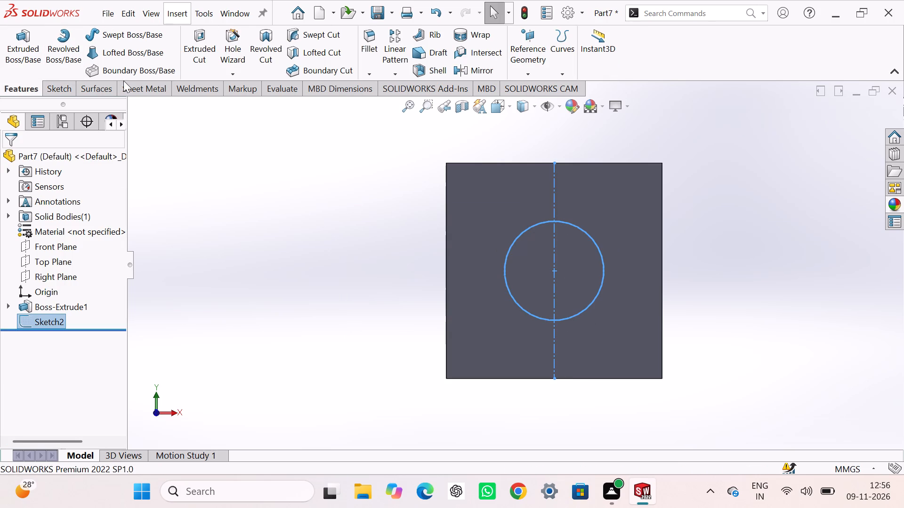
Cut the 9.35 mm circle from the front face through the cube with a Through All Extruded Cut.
left_click(204, 34)
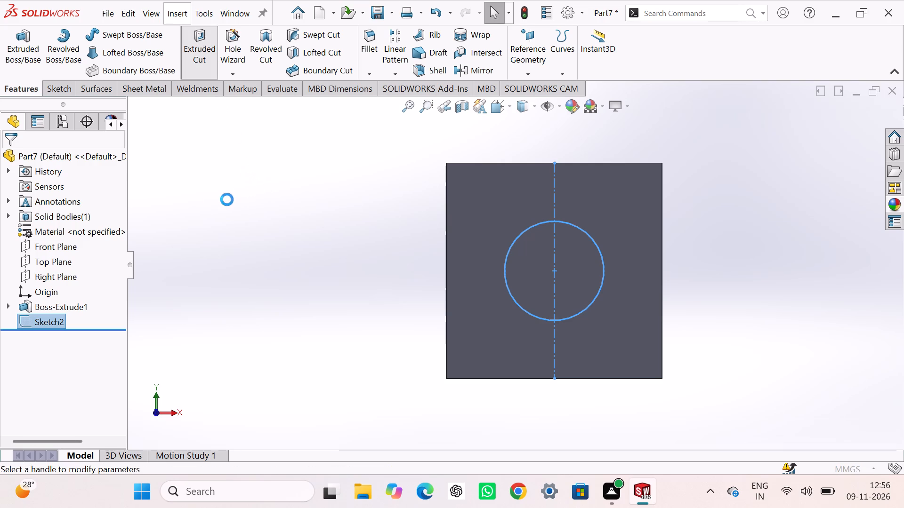
left_click(99, 229)
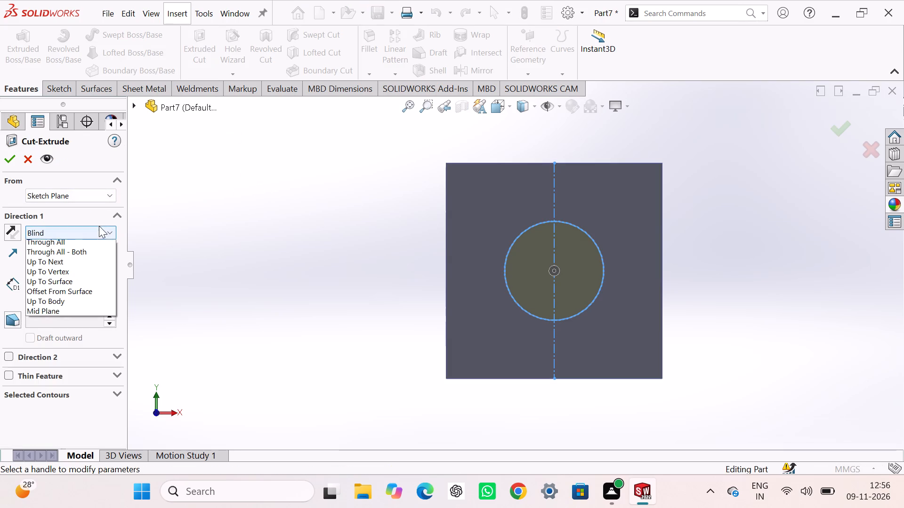
left_click(87, 253)
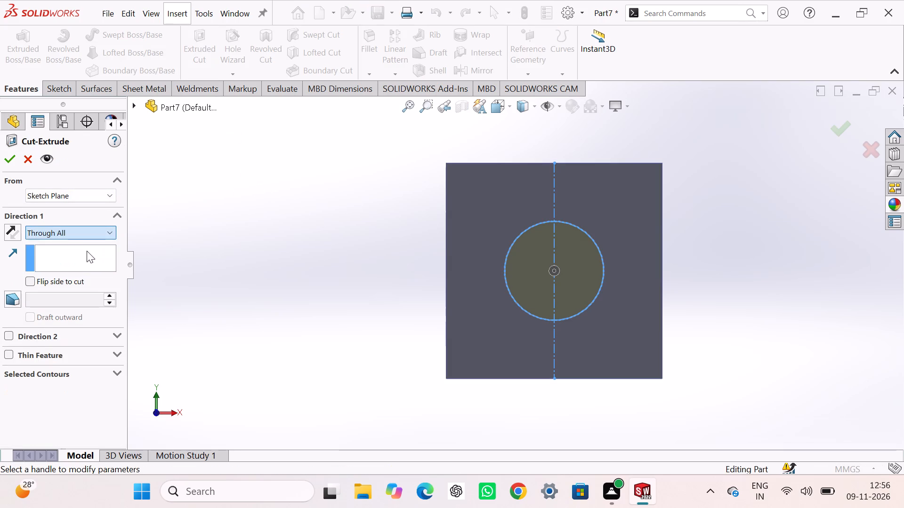
left_click(8, 159)
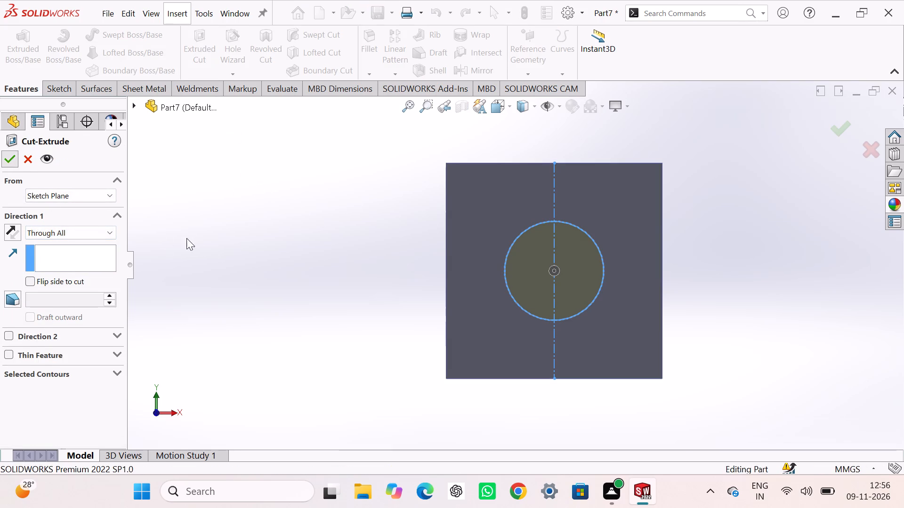
left_click(199, 238)
Start a sketch on the cube's right side face and draw a vertical centerline from the origin to the top edge's midpoint.
middle_click_drag(204, 234, 140, 235)
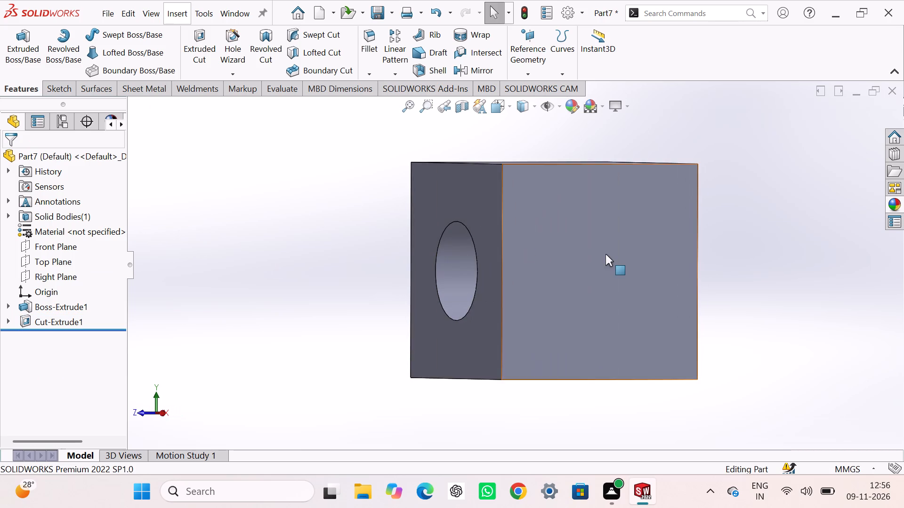
left_click(606, 254)
left_click(651, 229)
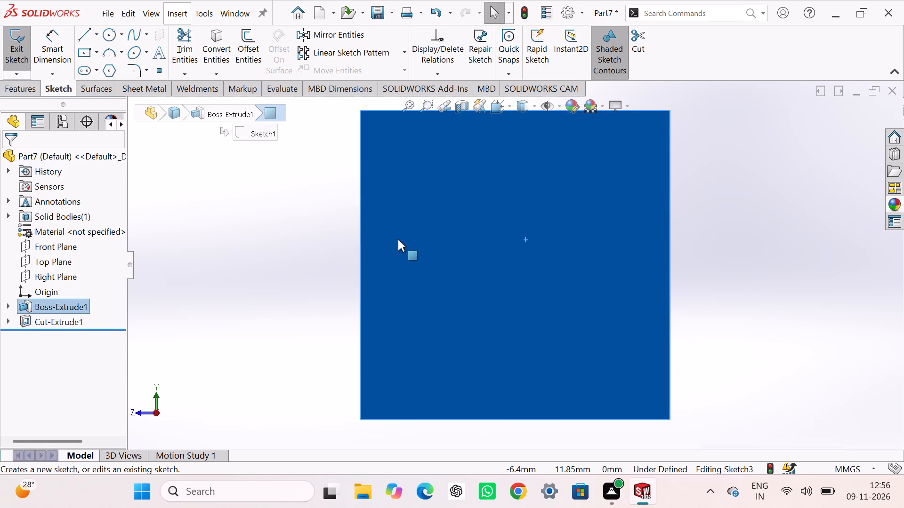
left_click(272, 226)
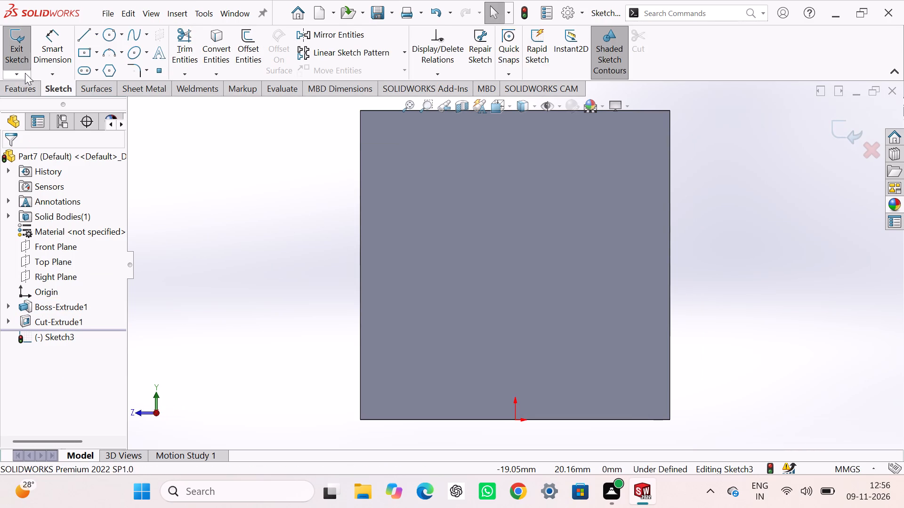
left_click(98, 34)
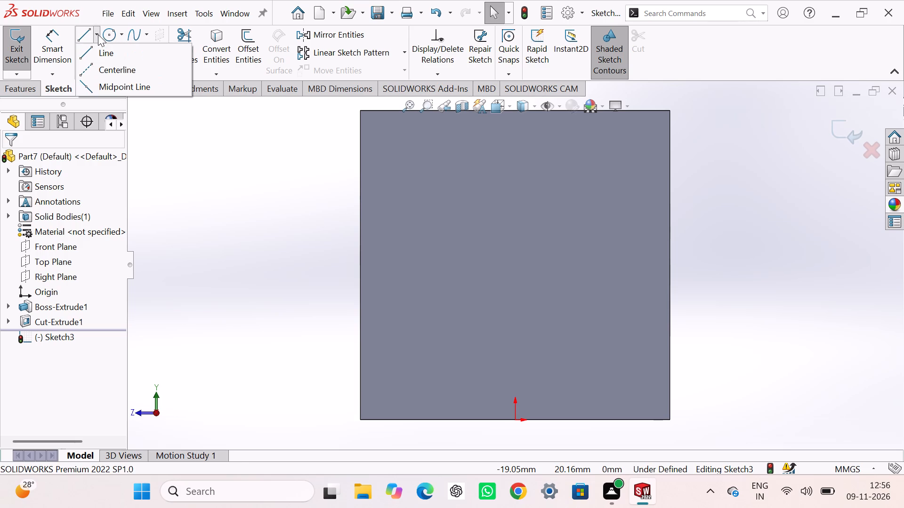
left_click(101, 70)
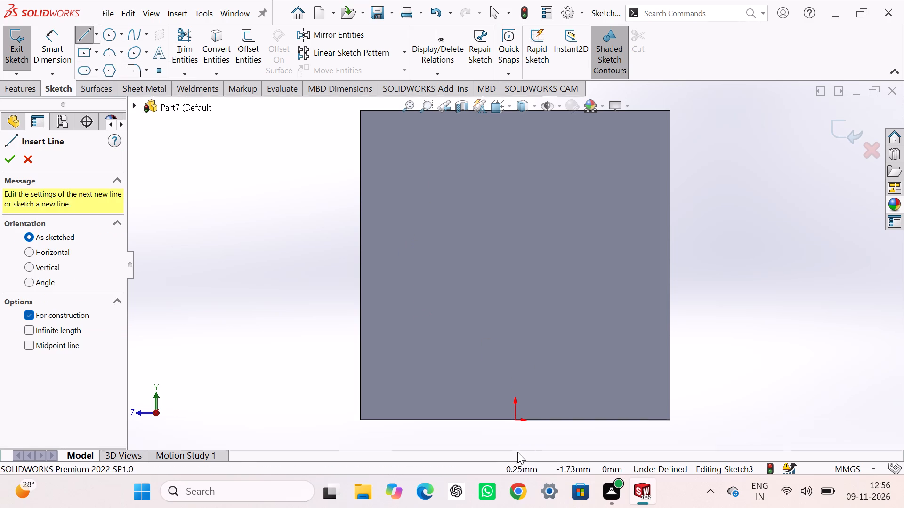
left_click(517, 421)
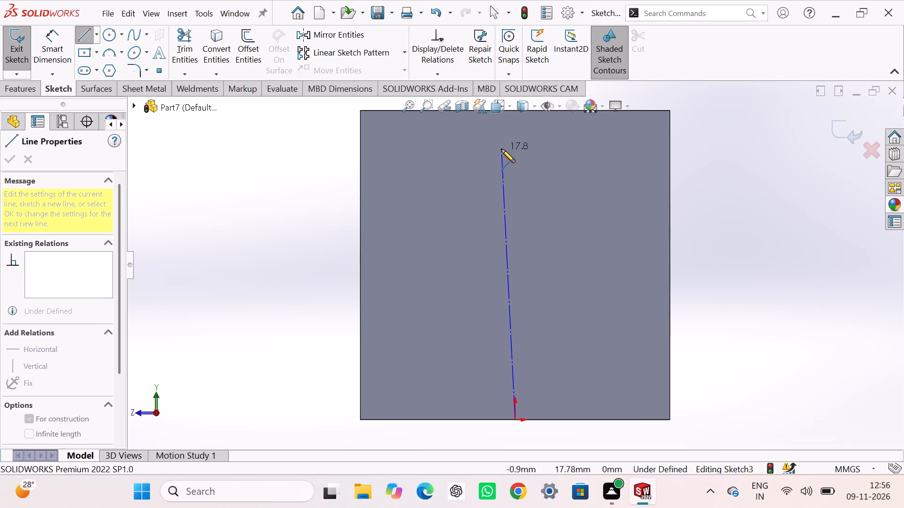
scroll(501, 149, "up", 1)
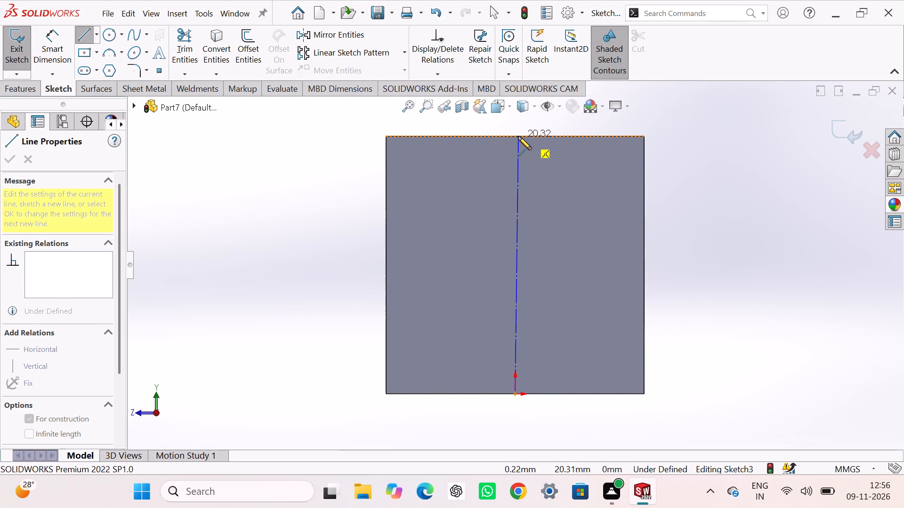
left_click(514, 136)
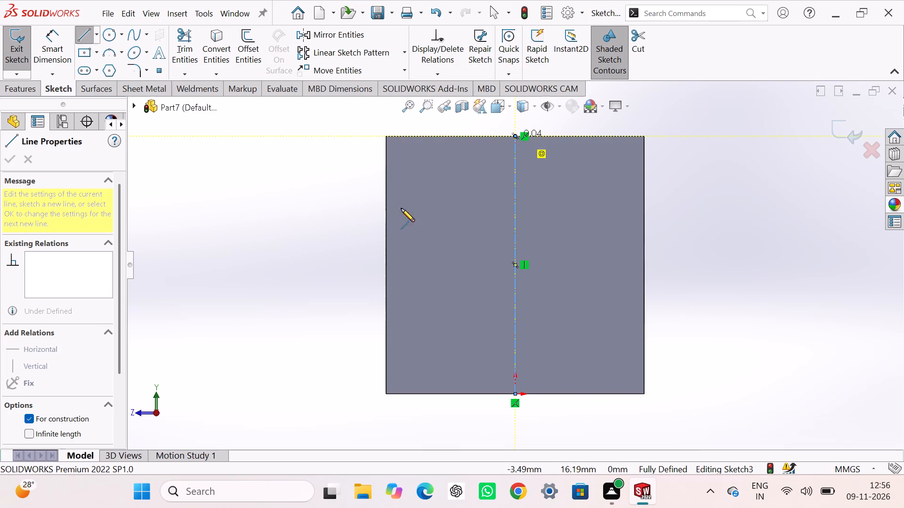
right_click(303, 216)
left_click(325, 226)
left_click(303, 230)
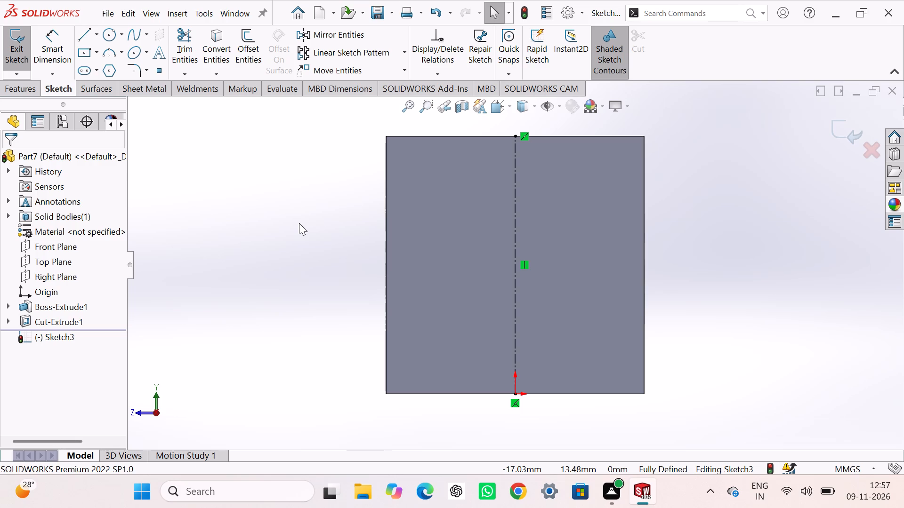
Sketch a circle of about 3.67 mm radius on the right side face, centred on the centerline's midpoint.
left_click(112, 40)
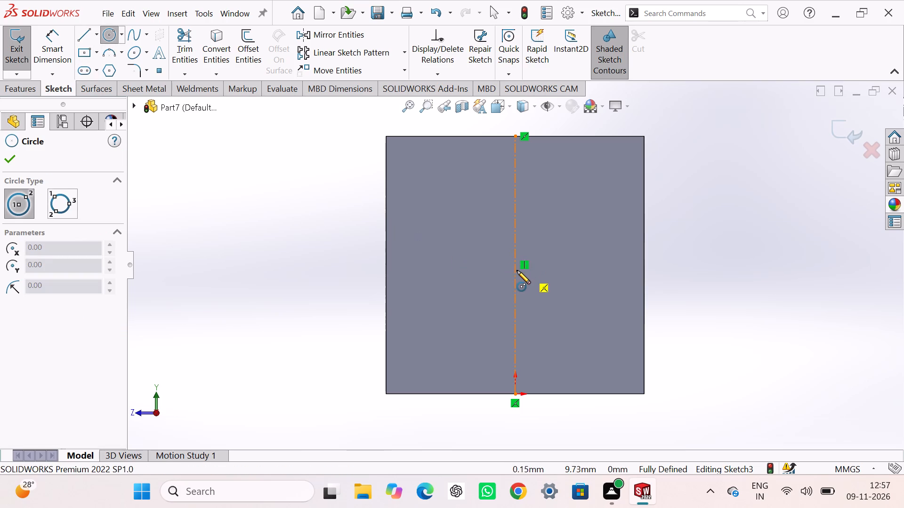
left_click(515, 265)
left_click(539, 305)
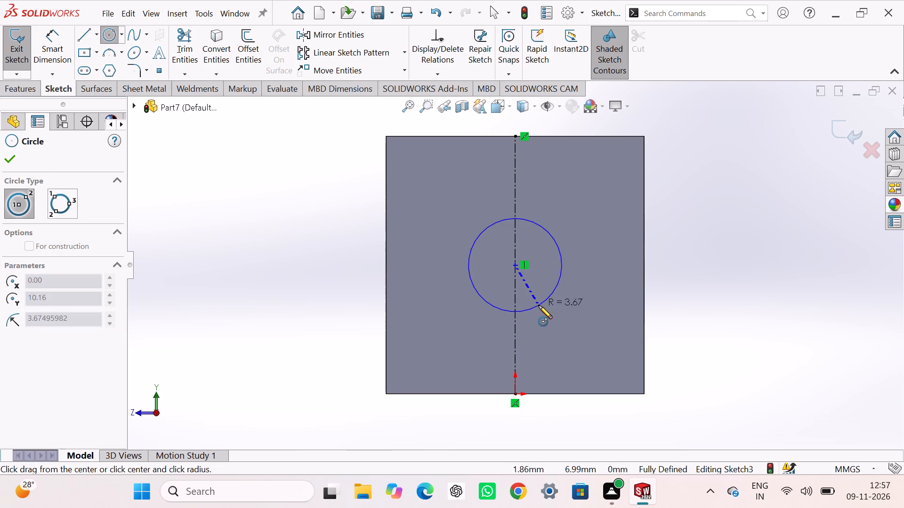
Dimension the side-face circle's diameter to 9.35 mm and finish the sketch.
right_click_drag(338, 305, 338, 179)
left_click_drag(472, 243, 468, 241)
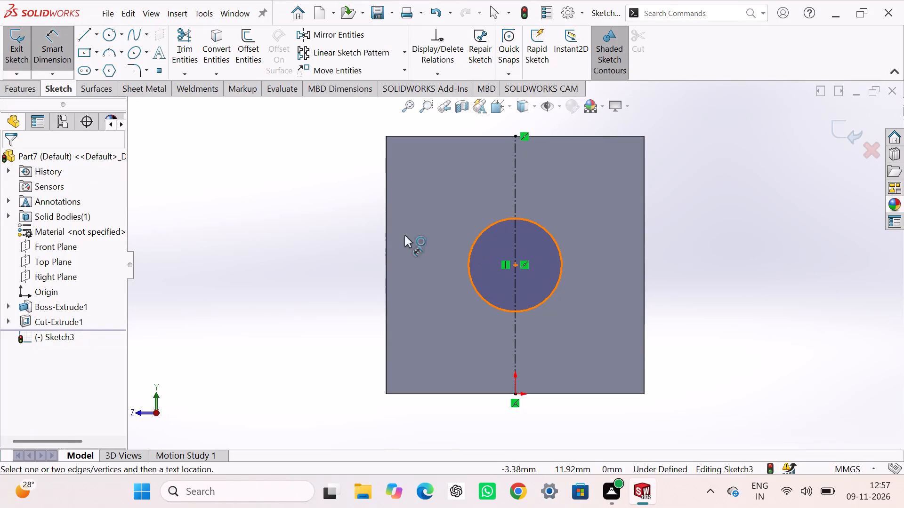
left_click(328, 260)
type("9.35")
key("Return")
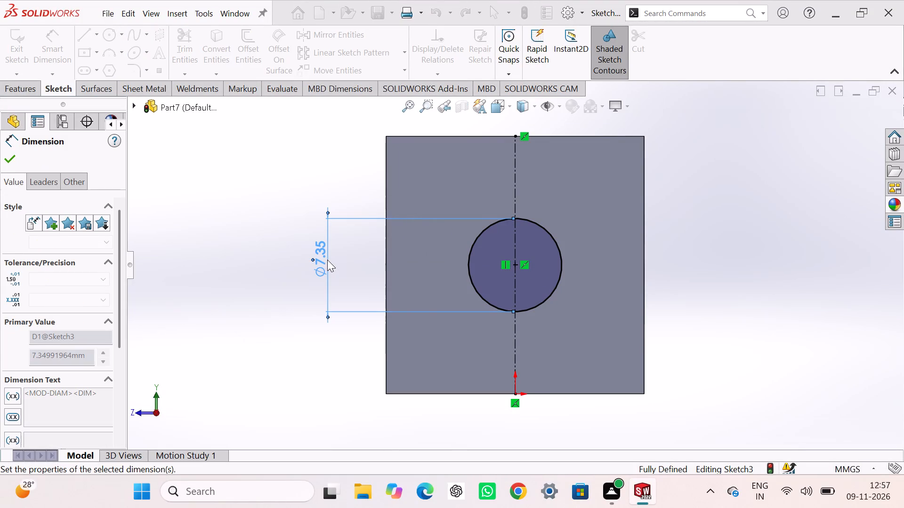
left_click(831, 130)
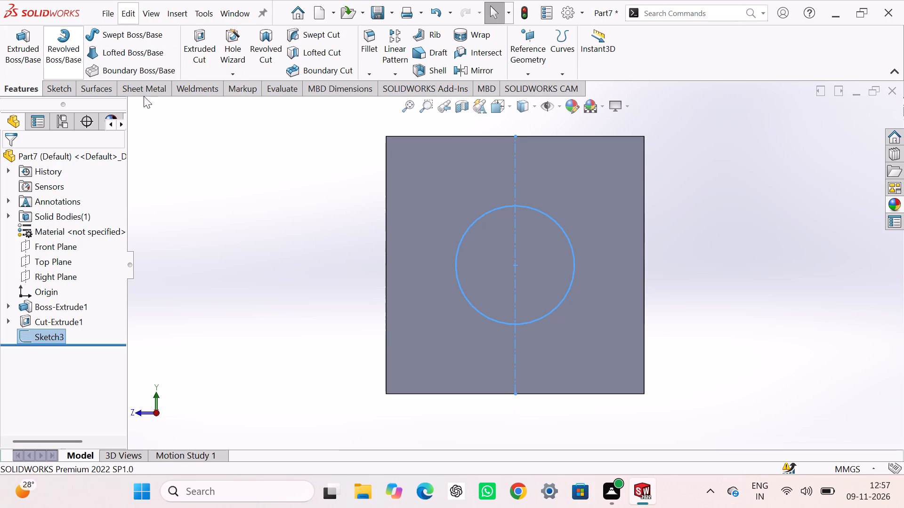
Cut the side-face circle through the cube with a Through All Extruded Cut, crossing the first hole.
left_click(198, 48)
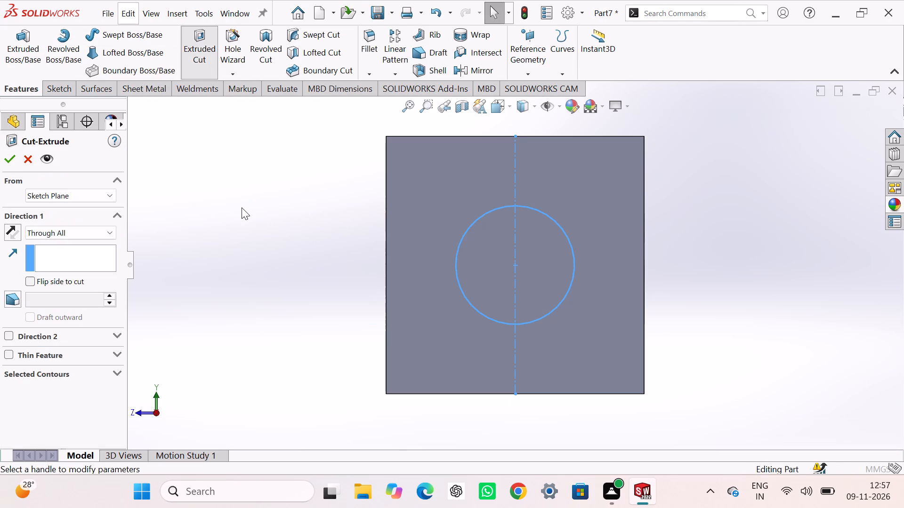
middle_click_drag(242, 207, 304, 284)
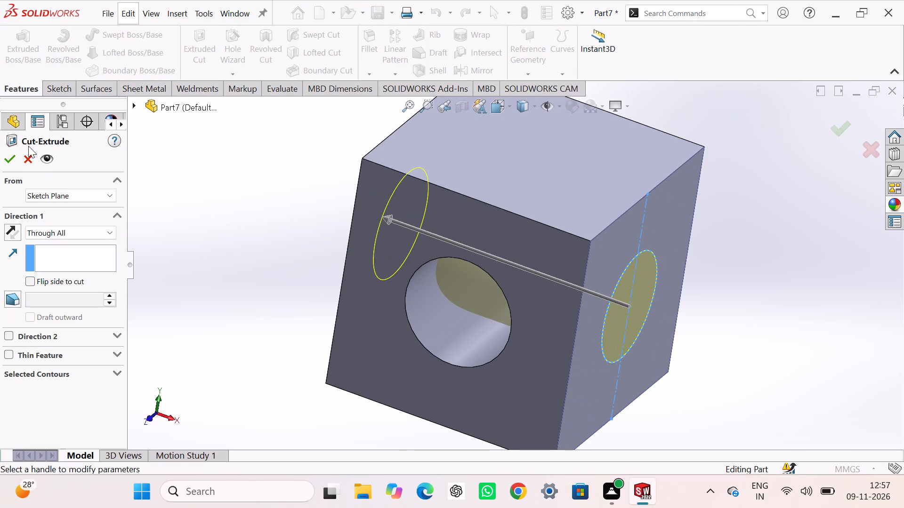
left_click(7, 156)
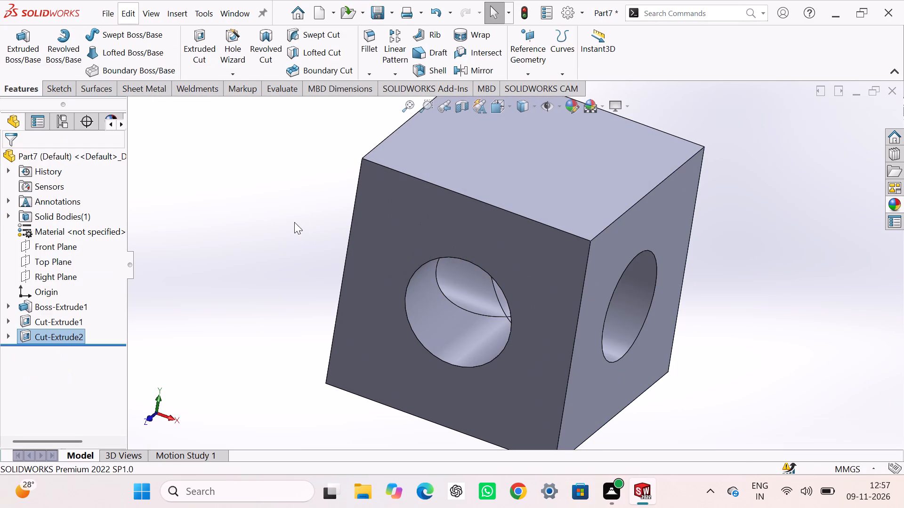
left_click(307, 221)
Apply a light orange colour from the standard swatches to the whole cube part.
middle_click_drag(301, 219, 205, 267)
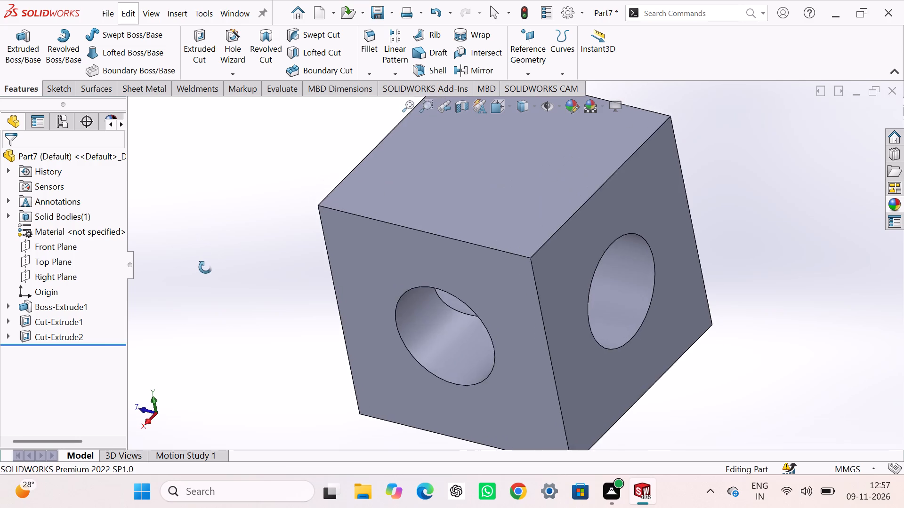
middle_click_drag(205, 267, 259, 236)
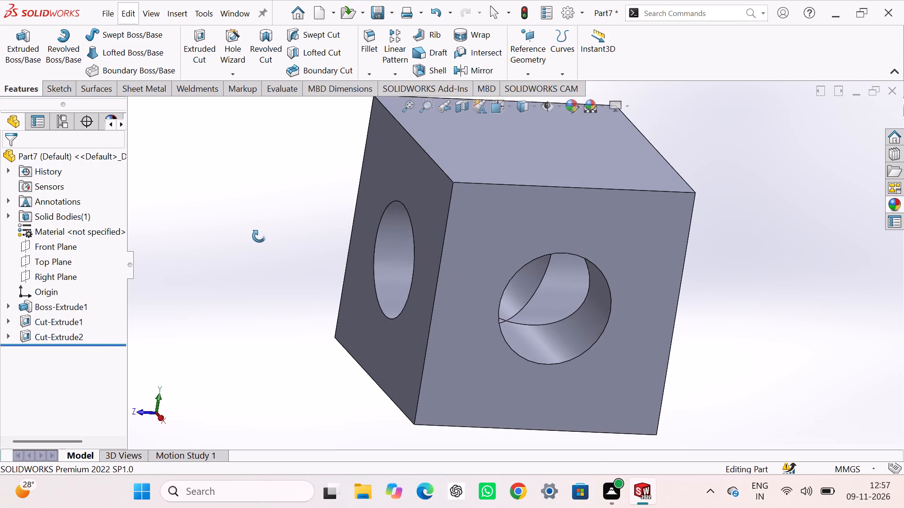
middle_click_drag(259, 236, 250, 232)
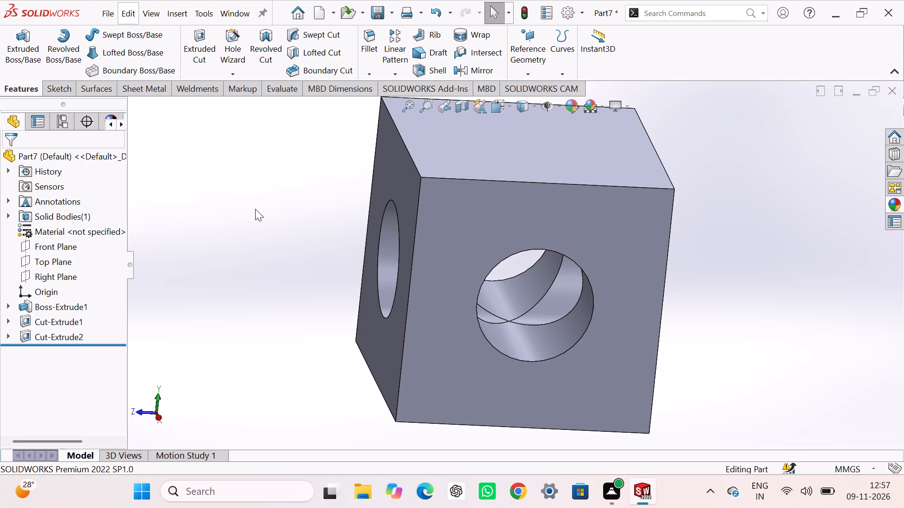
left_click(255, 209)
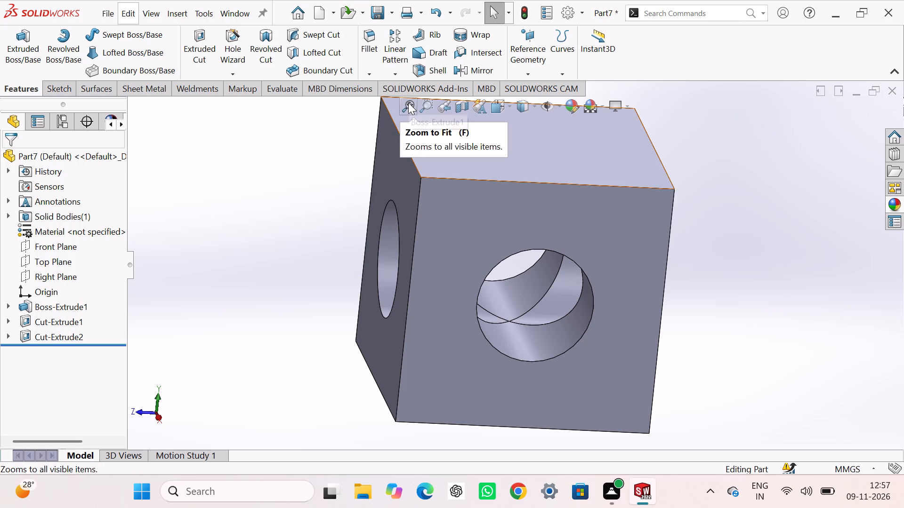
left_click(569, 108)
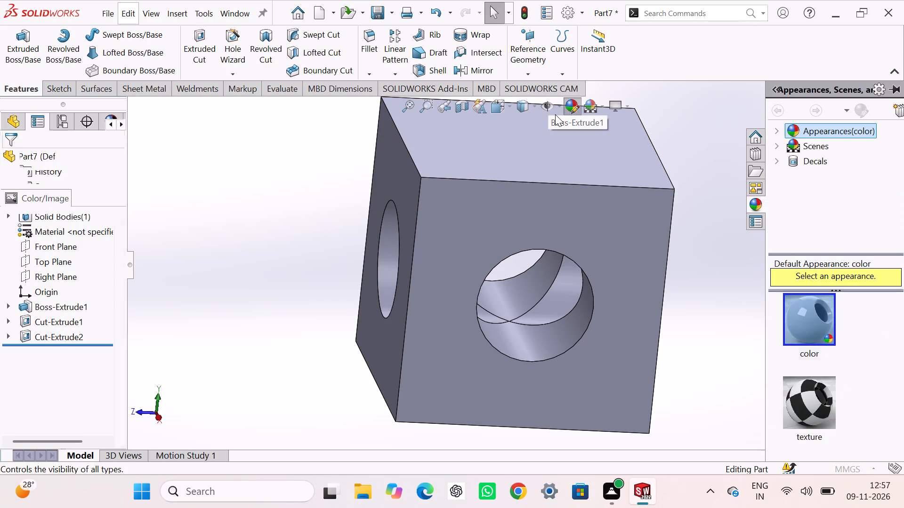
left_click(39, 424)
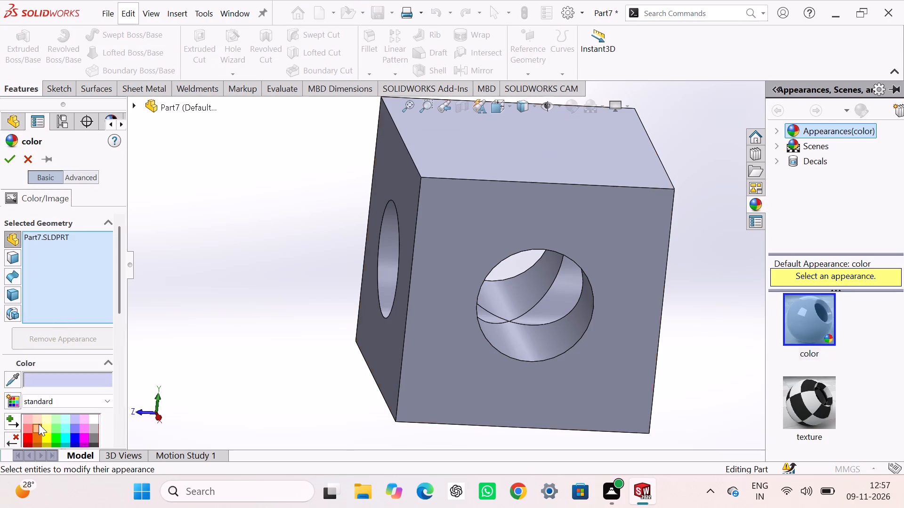
left_click(9, 160)
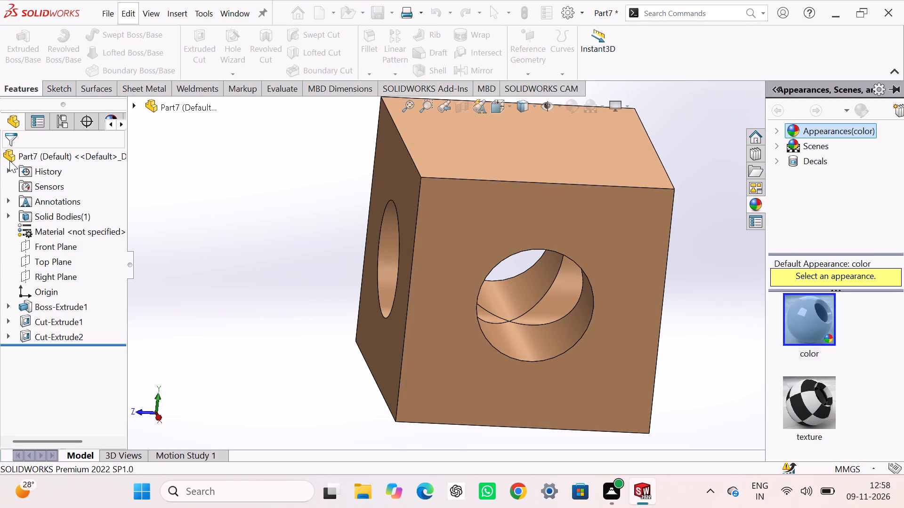
left_click(192, 214)
Save the cube part as Part7.SLDPRT in the Solidworks folder.
scroll(242, 238, "up", 2)
left_click(257, 241)
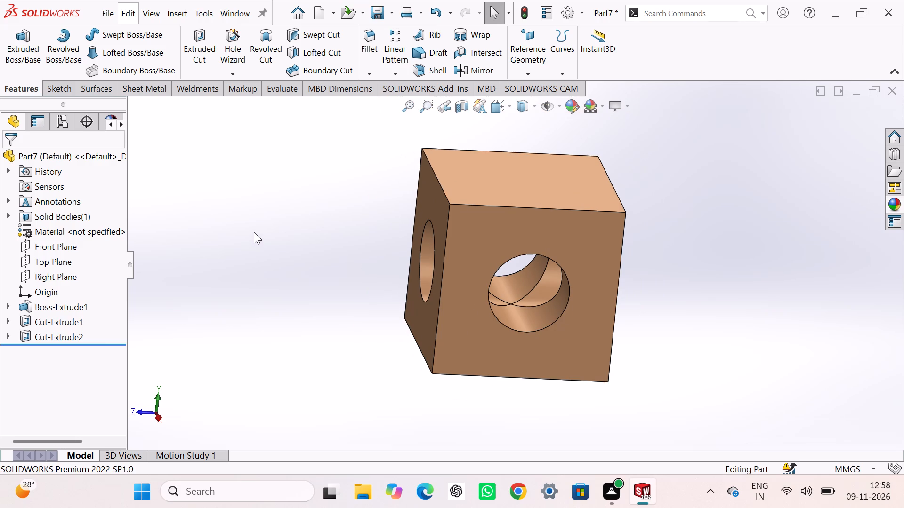
key("ctrl+s")
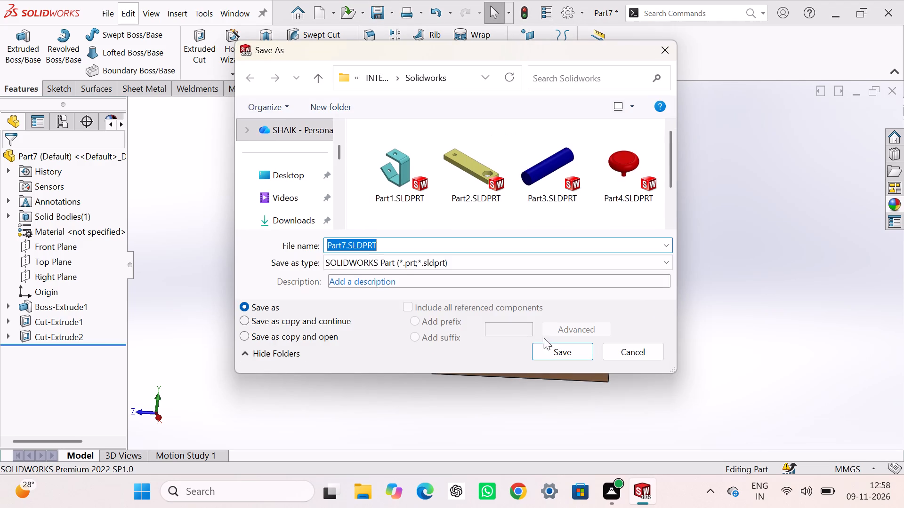
left_click(559, 350)
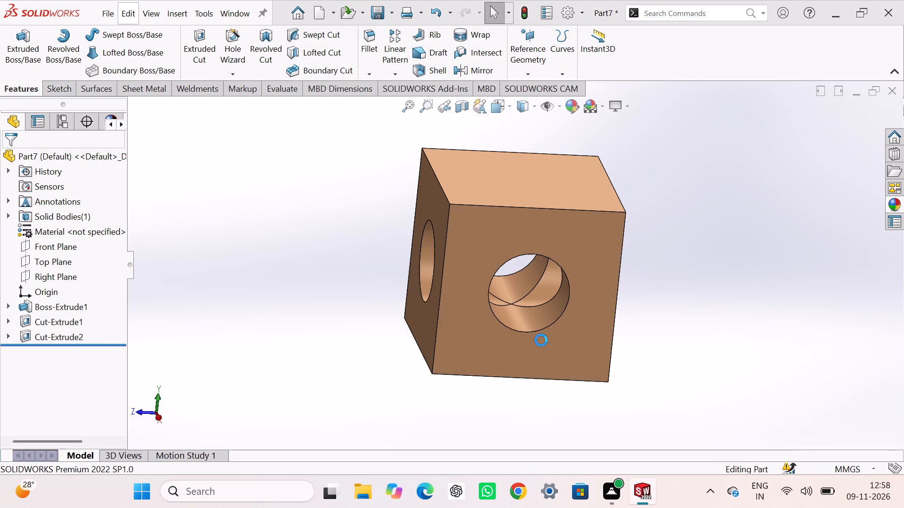
left_click(657, 273)
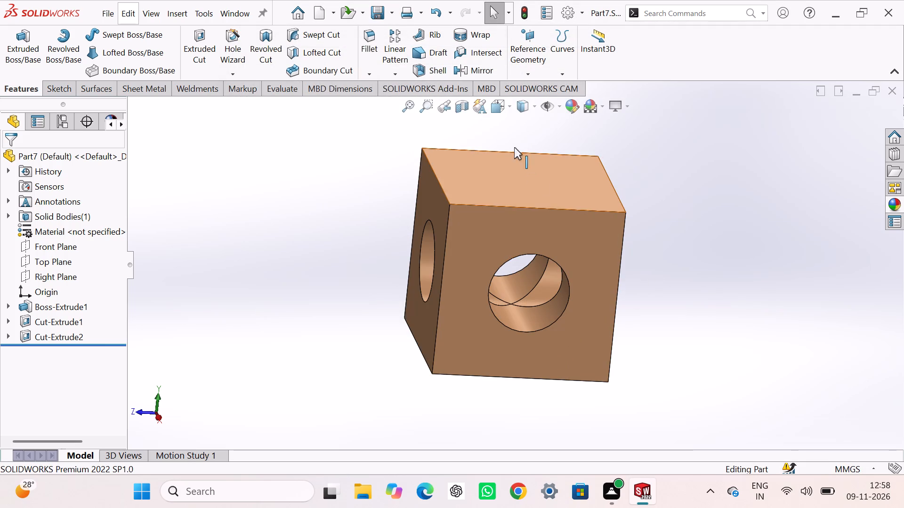
Inspect the cube's crossing holes in a temporary section view on the Front Plane, without keeping the section.
left_click(464, 104)
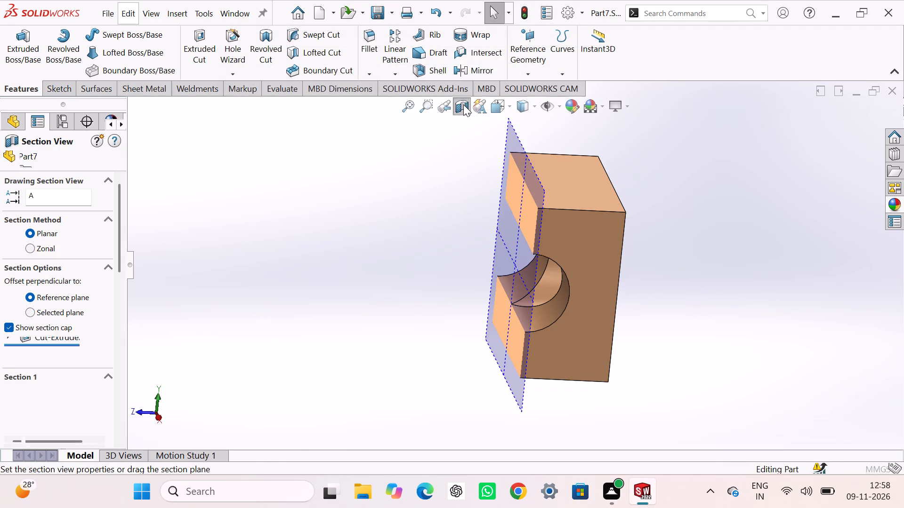
middle_click_drag(378, 297, 443, 296)
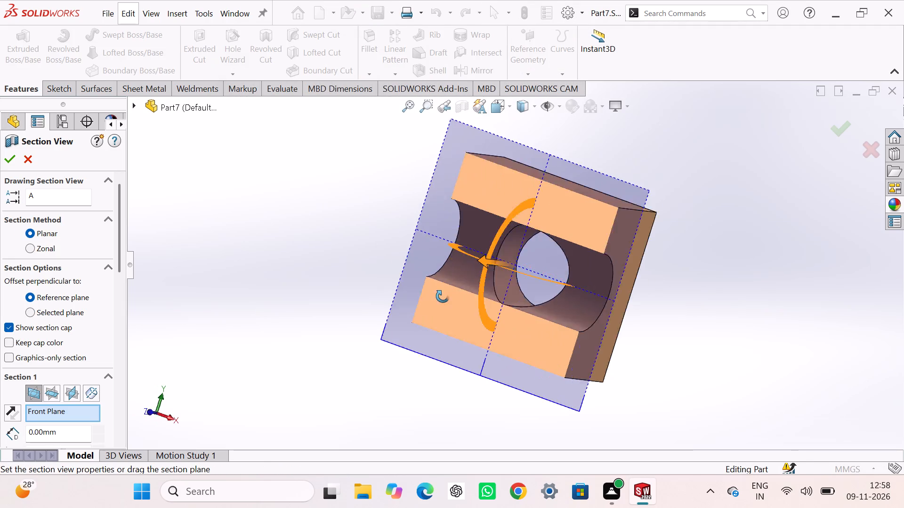
middle_click_drag(443, 296, 363, 323)
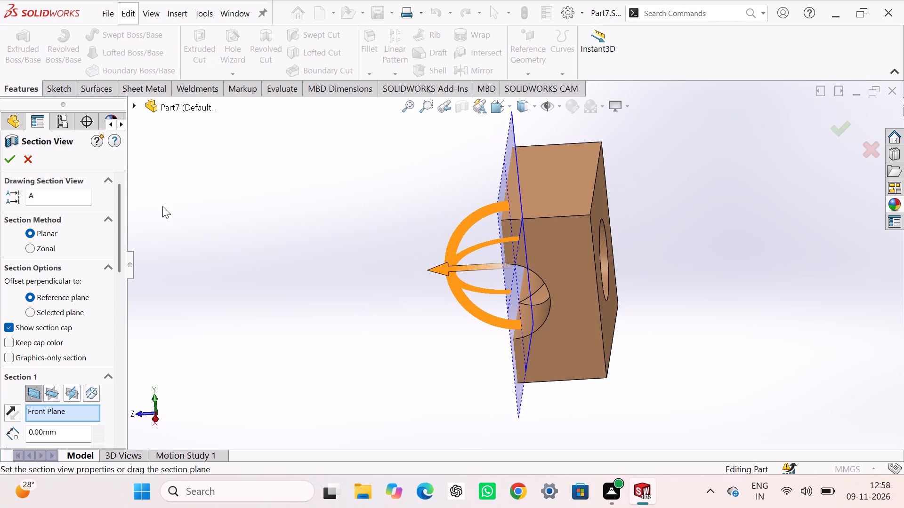
left_click(24, 159)
left_click(284, 244)
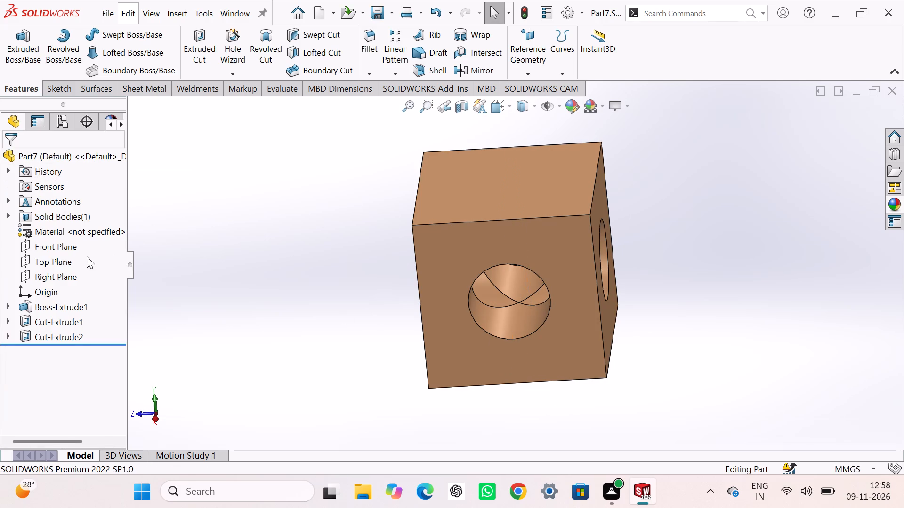
Inspect the crossing holes in a temporary section view parallel to the Top Plane, offset 11 mm, without keeping it.
left_click(56, 248)
left_click(56, 262)
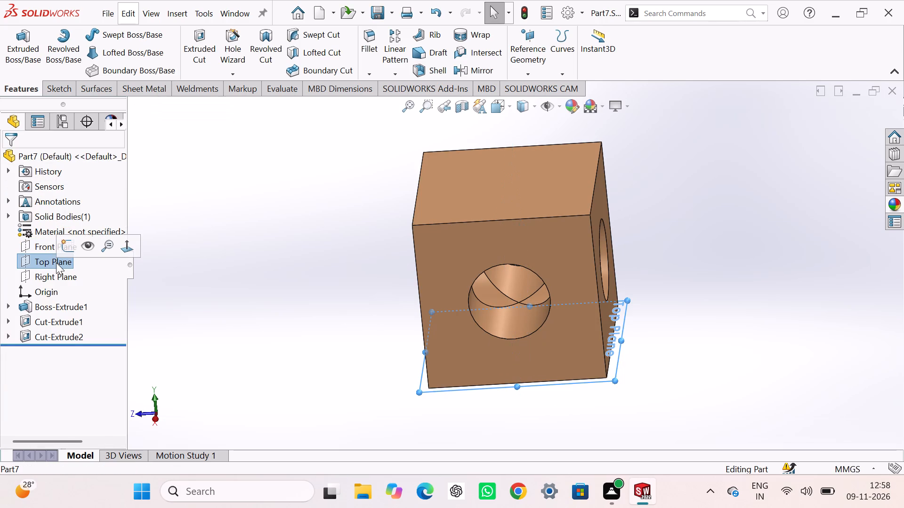
left_click(455, 104)
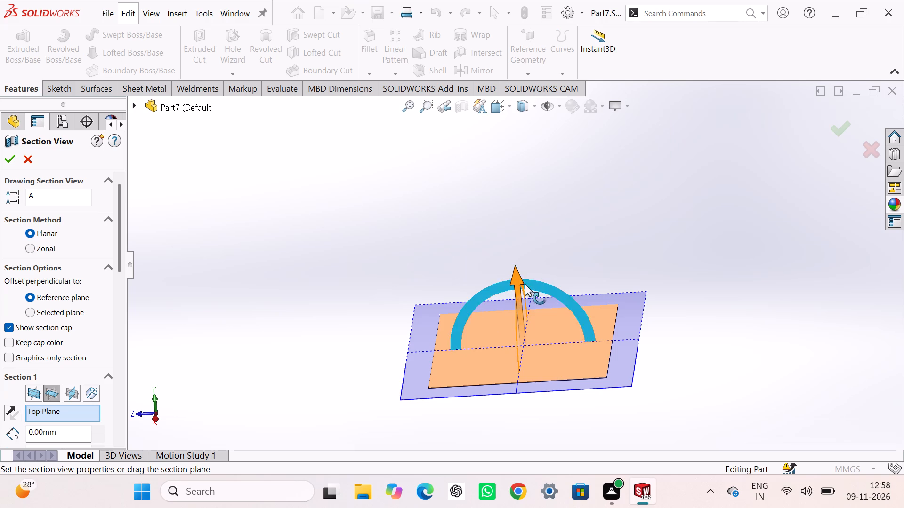
left_click_drag(520, 285, 512, 160)
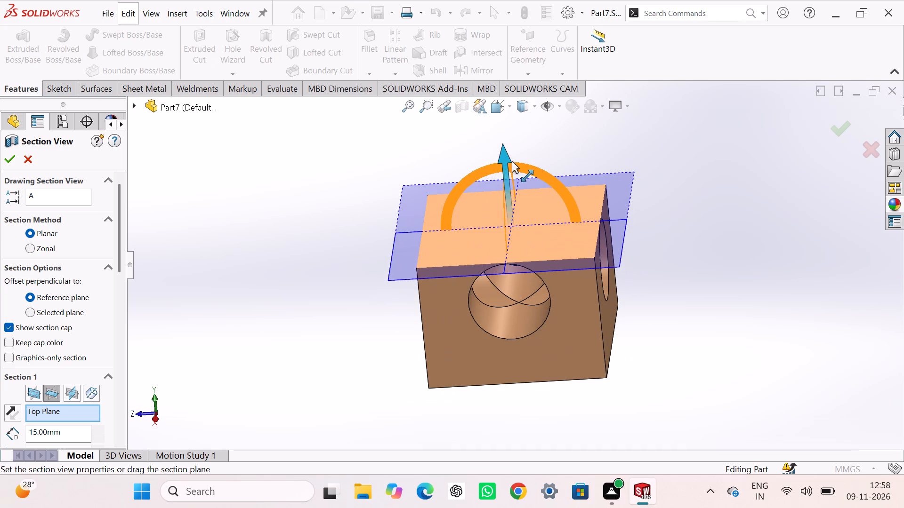
left_click_drag(512, 160, 512, 204)
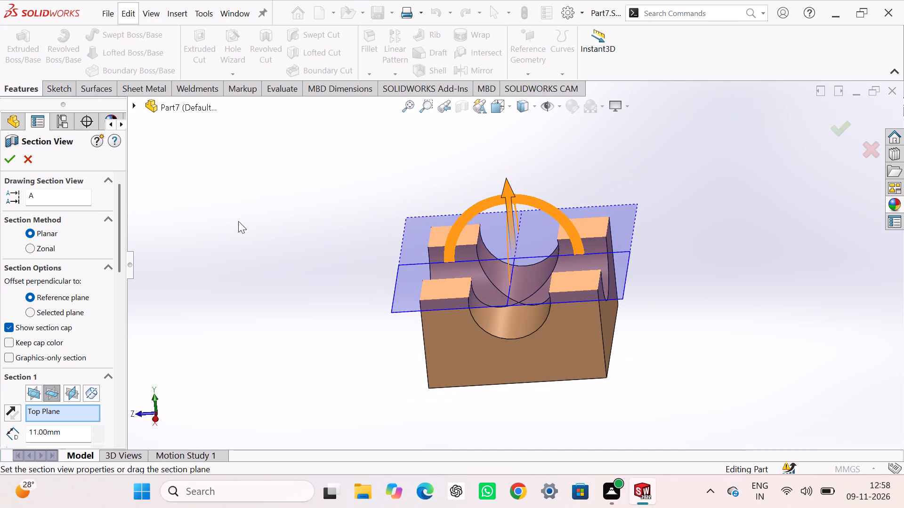
left_click(705, 152)
key("Escape")
key("Escape")
left_click(268, 230)
Save the cube part again.
middle_click_drag(268, 230, 272, 231)
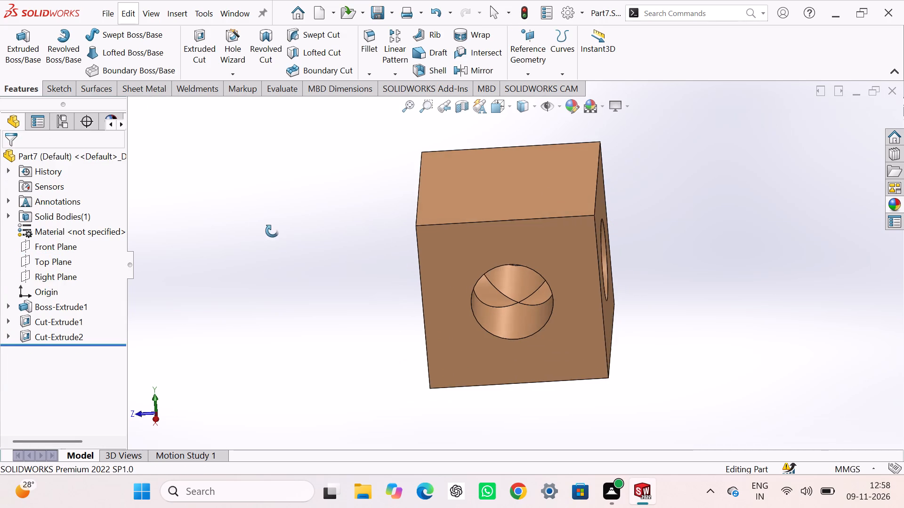
middle_click_drag(272, 231, 270, 210)
key("ctrl+s")
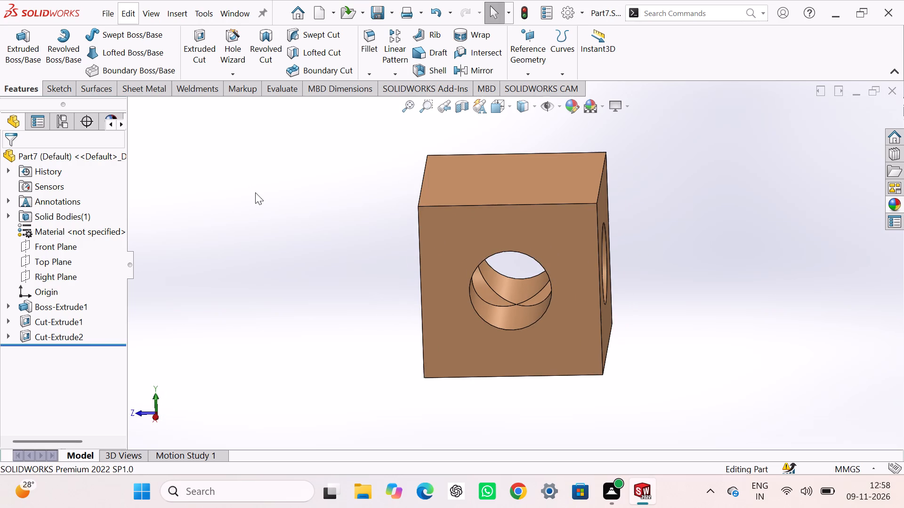
Create a new part document.
key("ctrl+n")
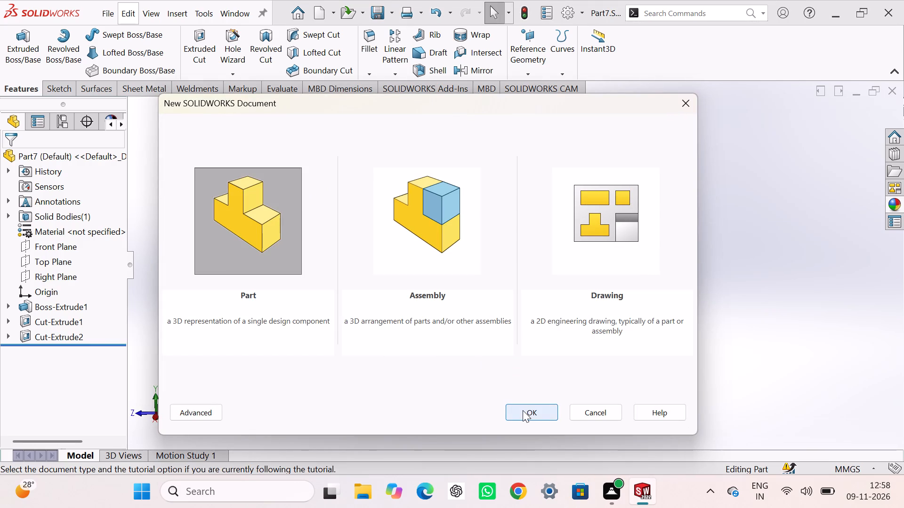
left_click(523, 410)
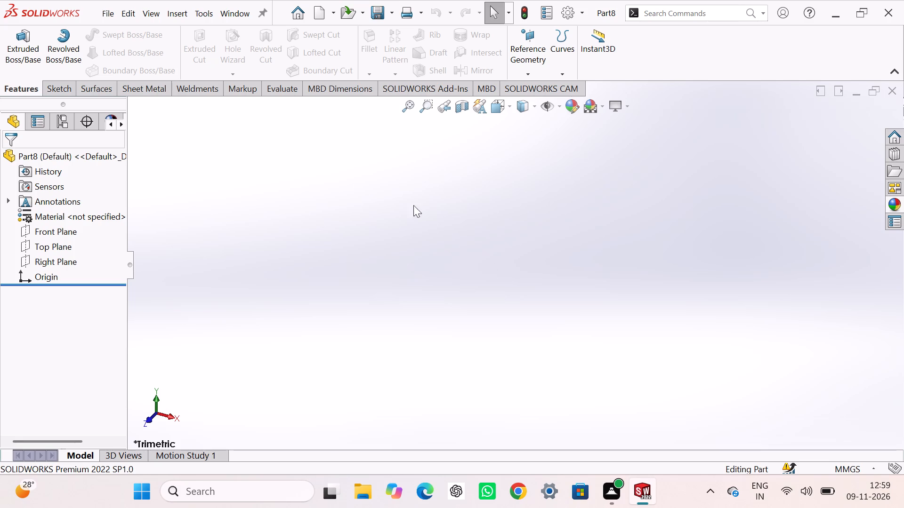
Start a sketch on the Top Plane and draw a circle of about 40.6 mm radius centred on the origin.
left_click(48, 248)
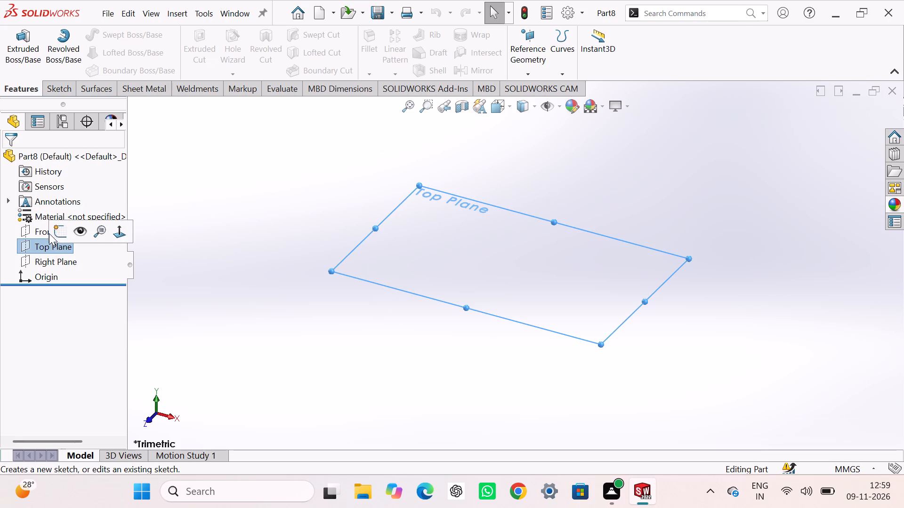
left_click(56, 232)
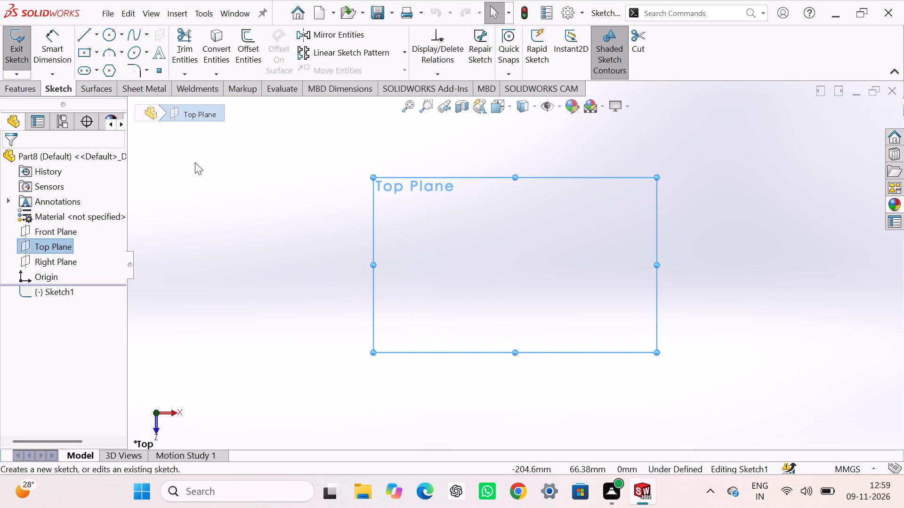
left_click(200, 171)
left_click(113, 37)
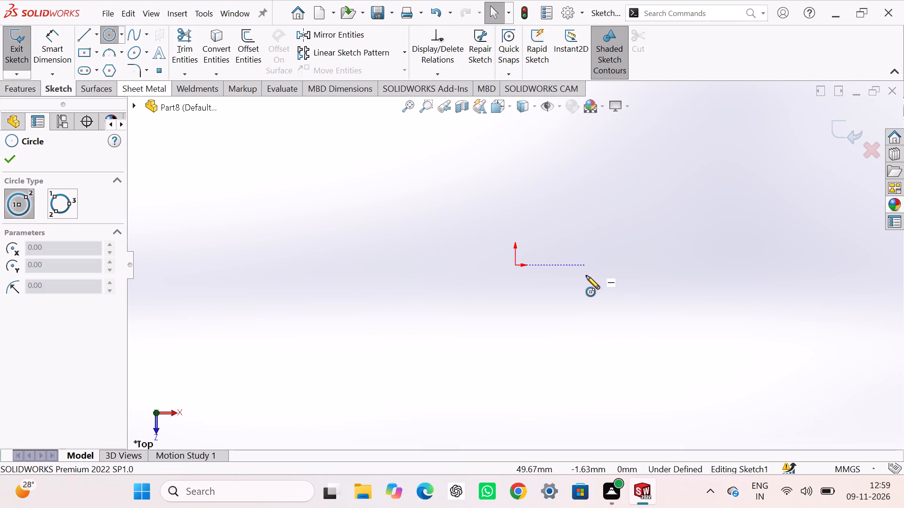
left_click(515, 265)
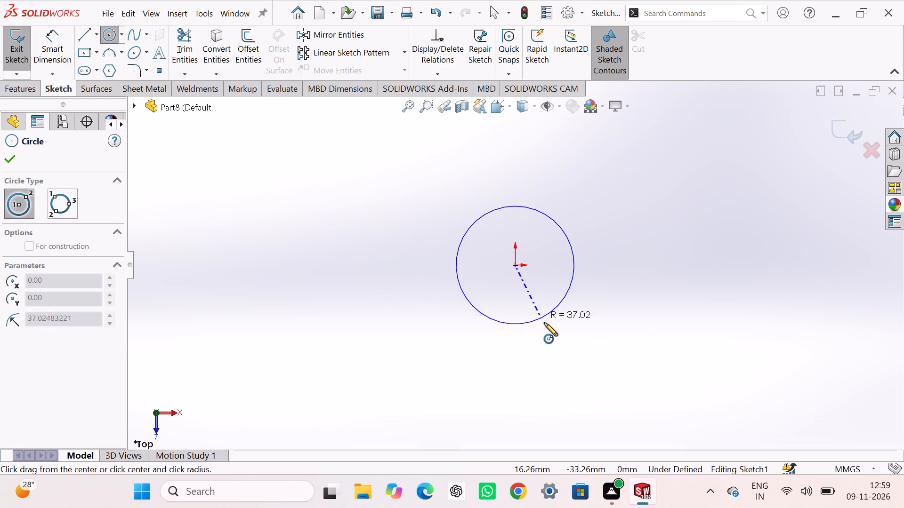
left_click(544, 323)
Dimension the circle's diameter to 38.10 mm and finish the sketch.
right_click_drag(330, 329, 351, 133)
left_click(472, 216)
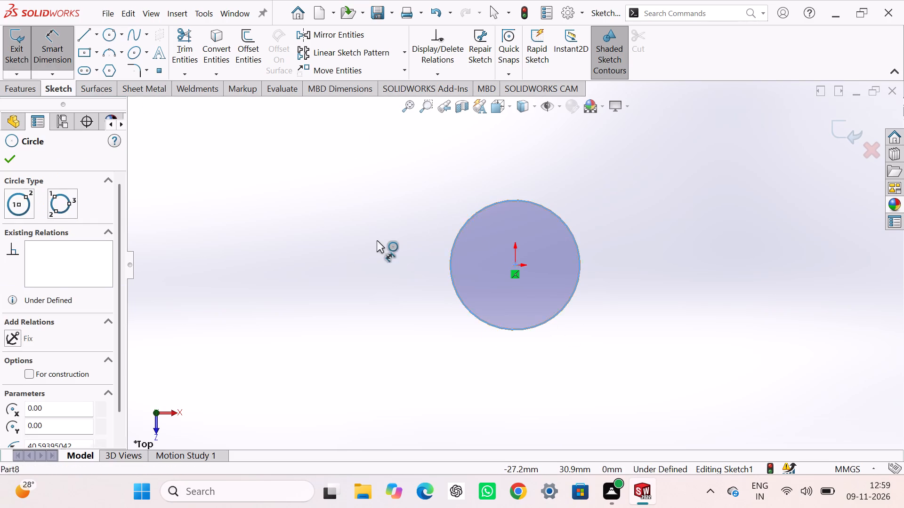
left_click(366, 259)
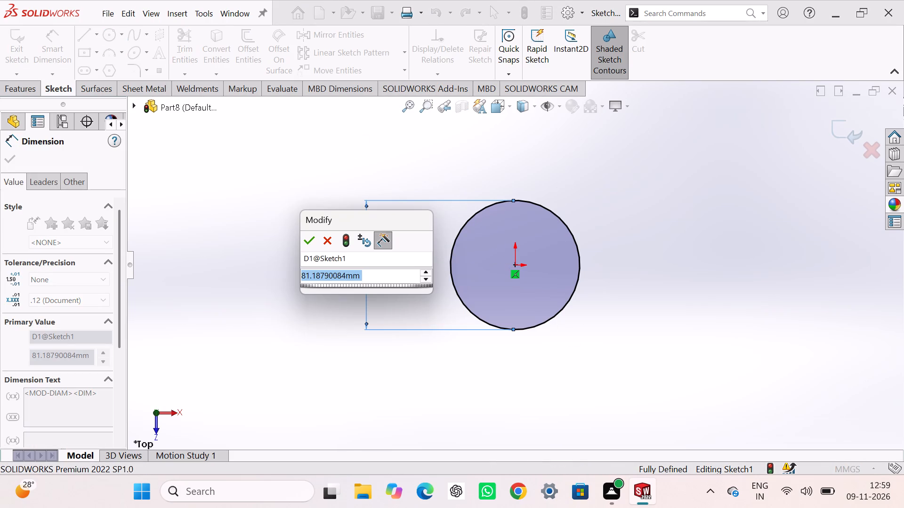
type("38.10")
key("Return")
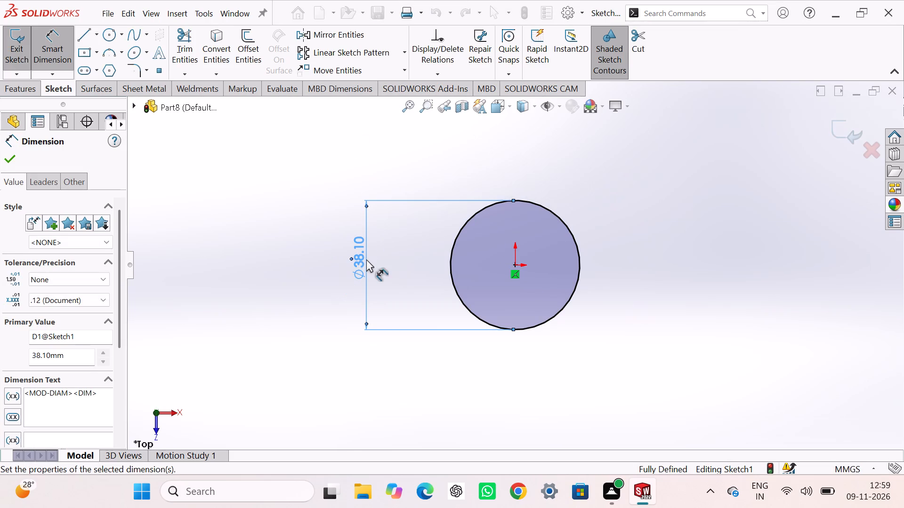
left_click(837, 126)
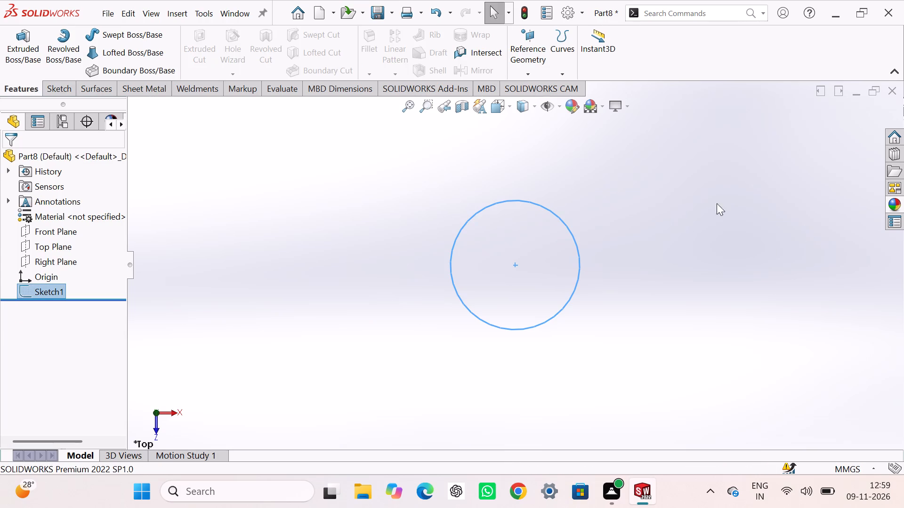
Extrude the circle upward as a boss with a blind depth of 18.42 mm.
left_click(16, 44)
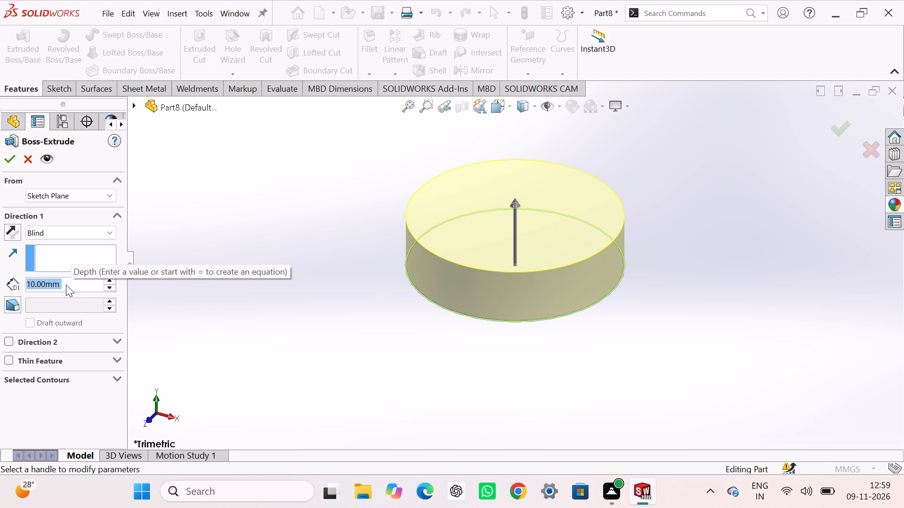
type("18.42")
key("Return")
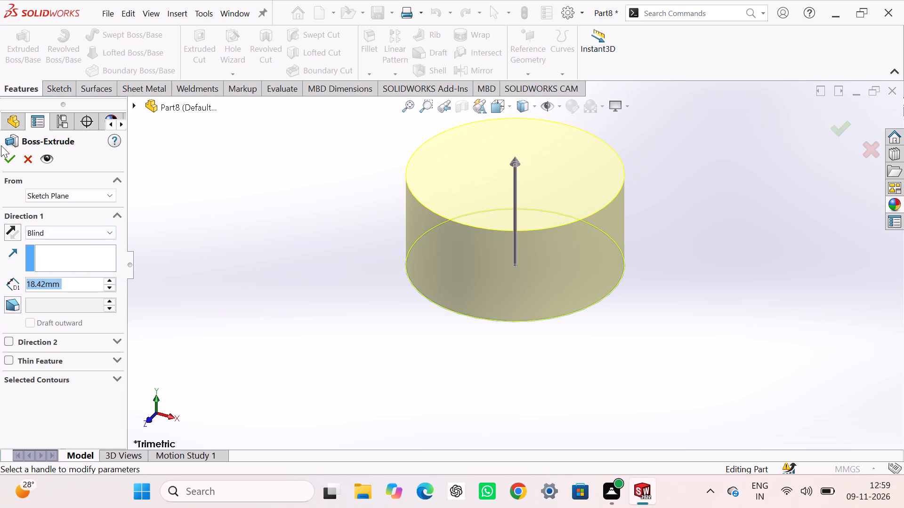
left_click(13, 158)
left_click(293, 213)
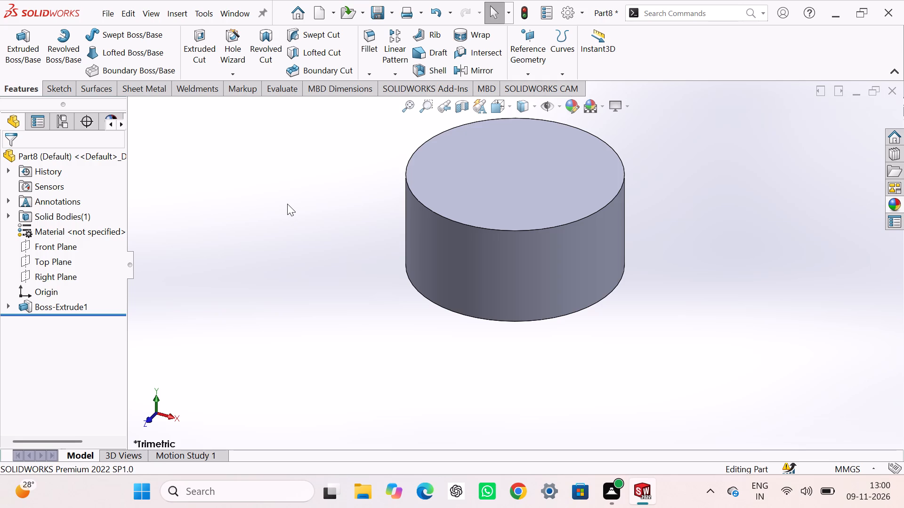
Create a reference plane offset 10.16 mm from the Front Plane.
left_click(271, 213)
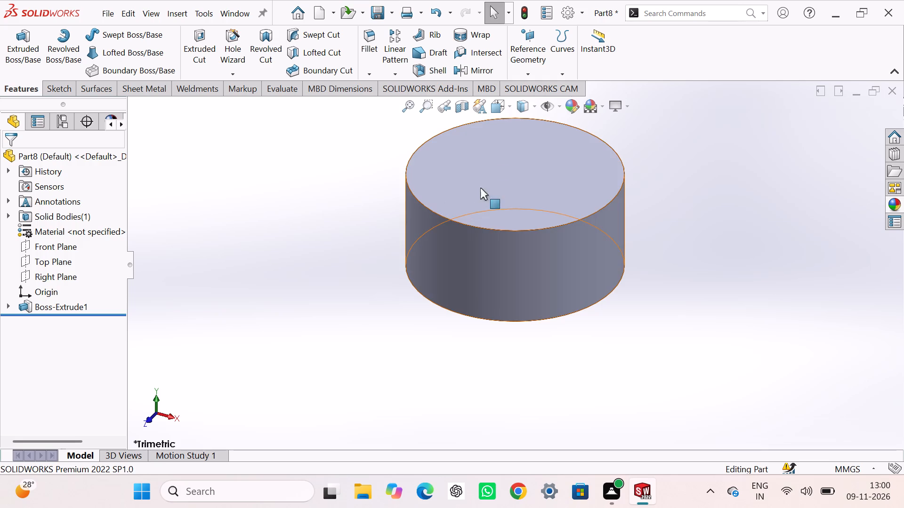
scroll(502, 198, "up", 2)
scroll(546, 194, "down", 3)
left_click(216, 171)
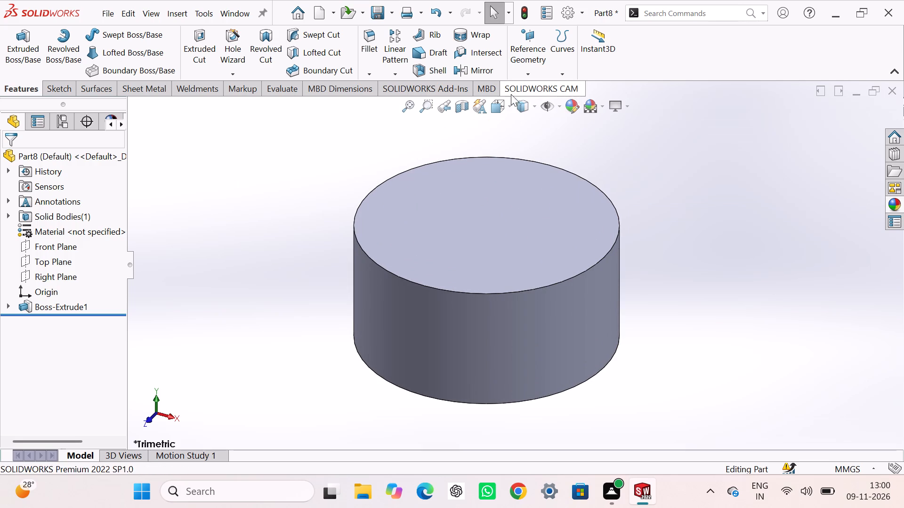
left_click(45, 245)
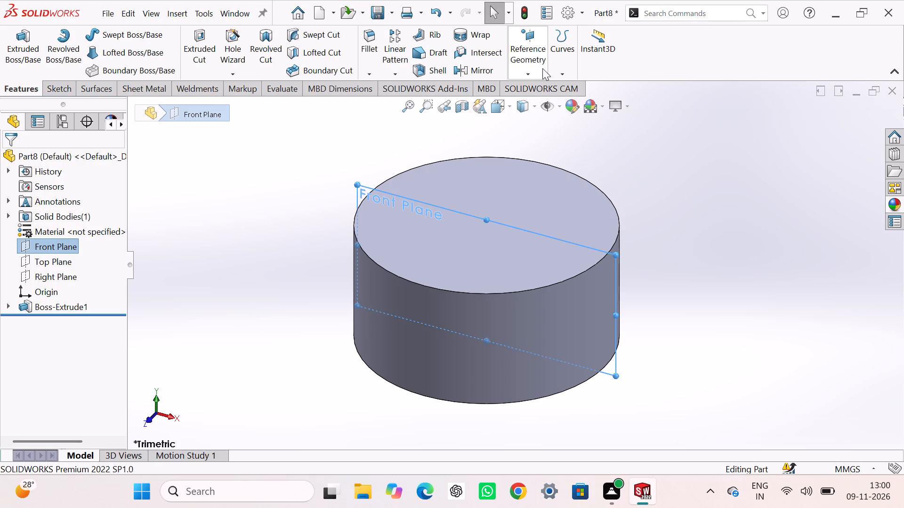
left_click(539, 74)
left_click(544, 90)
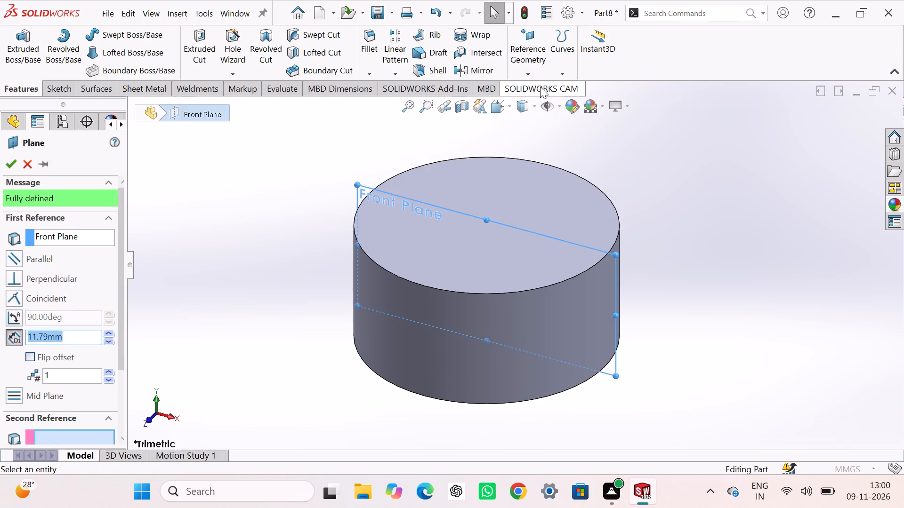
type("10.")
key("1")
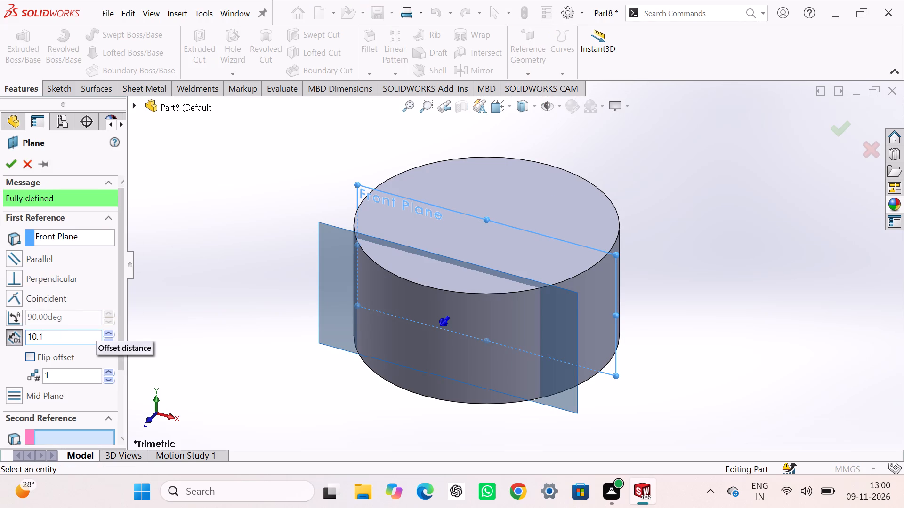
key("6")
key("Return")
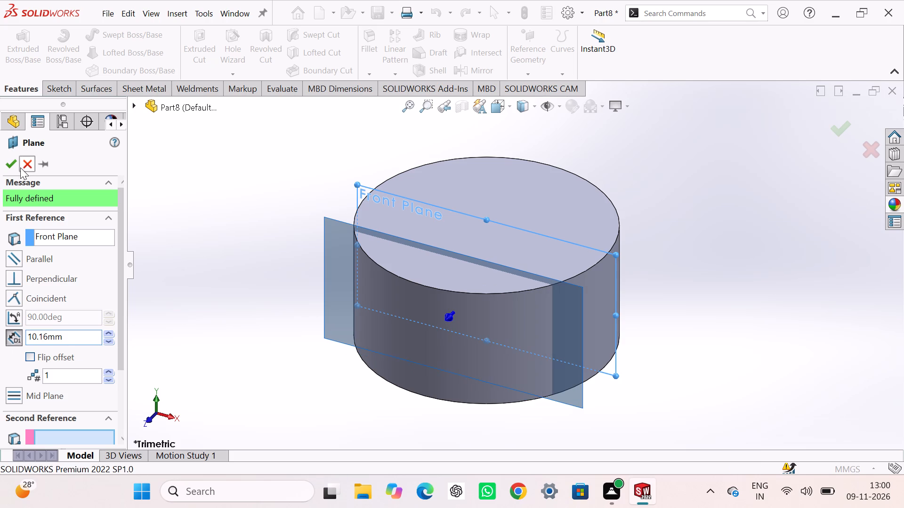
left_click(8, 165)
left_click(173, 198)
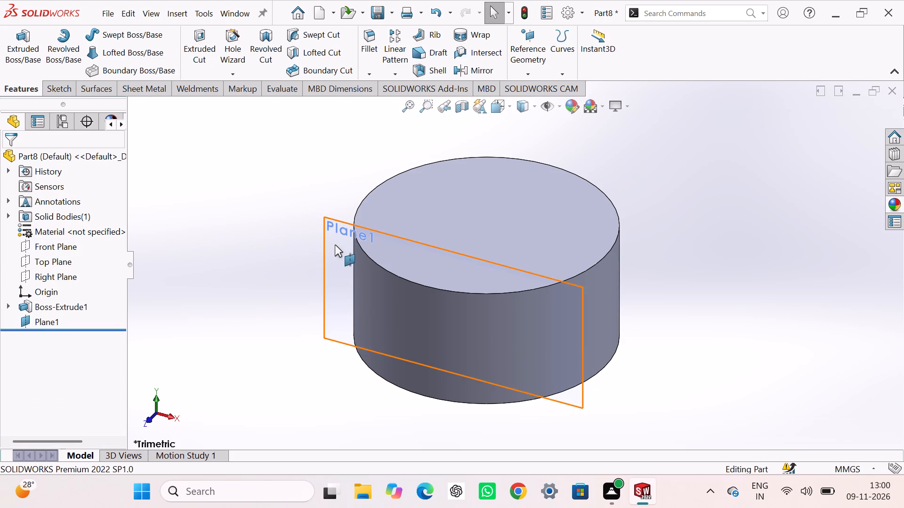
Sketch two concentric circles on the new offset plane, radii about 4 mm and 2.4 mm, centred about 7.9 mm below the origin.
left_click(335, 245)
left_click(382, 214)
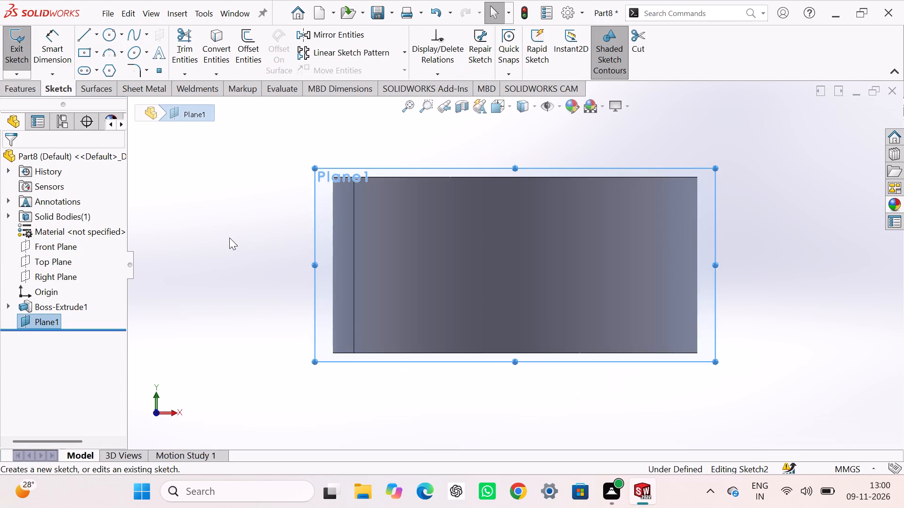
left_click(229, 238)
left_click(108, 31)
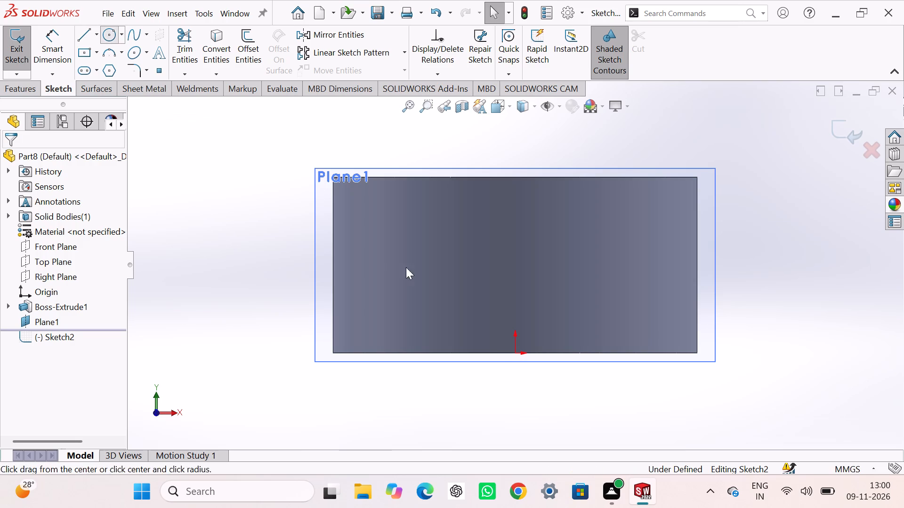
scroll(491, 349, "up", 3)
scroll(538, 351, "down", 2)
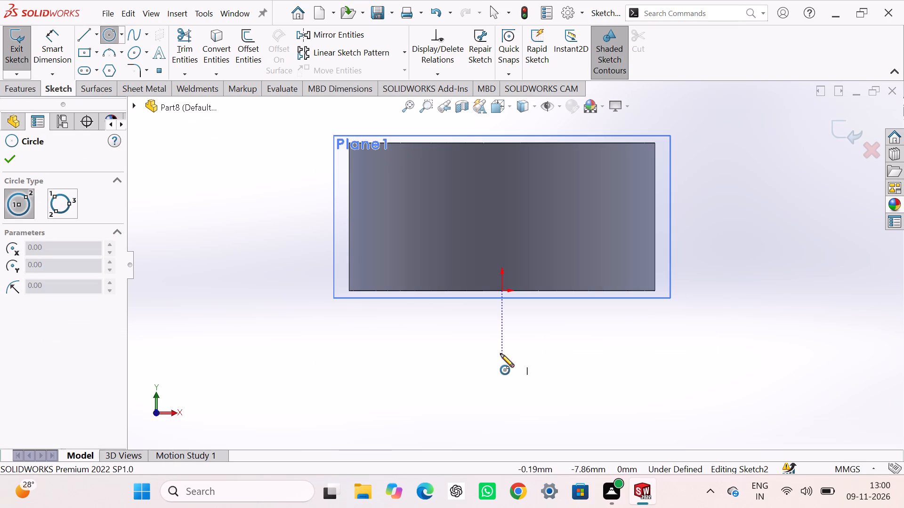
left_click(500, 354)
left_click(515, 384)
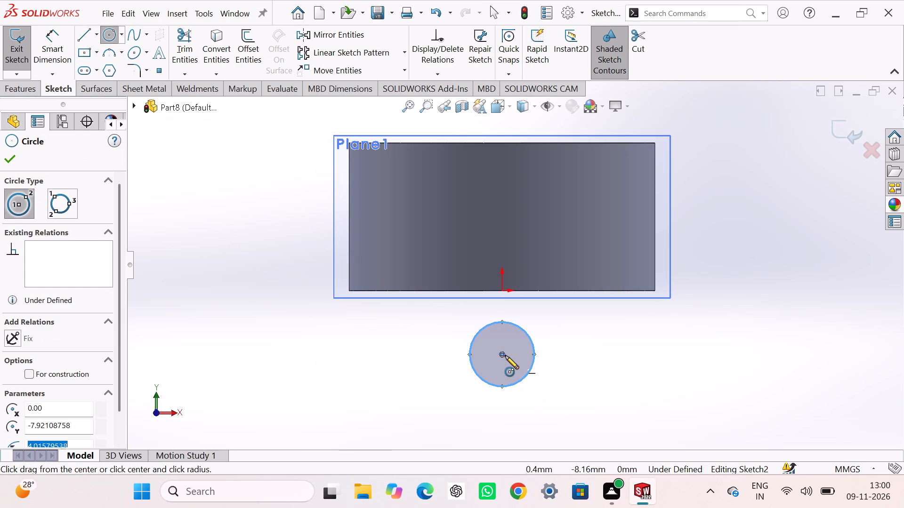
left_click(501, 354)
left_click(511, 371)
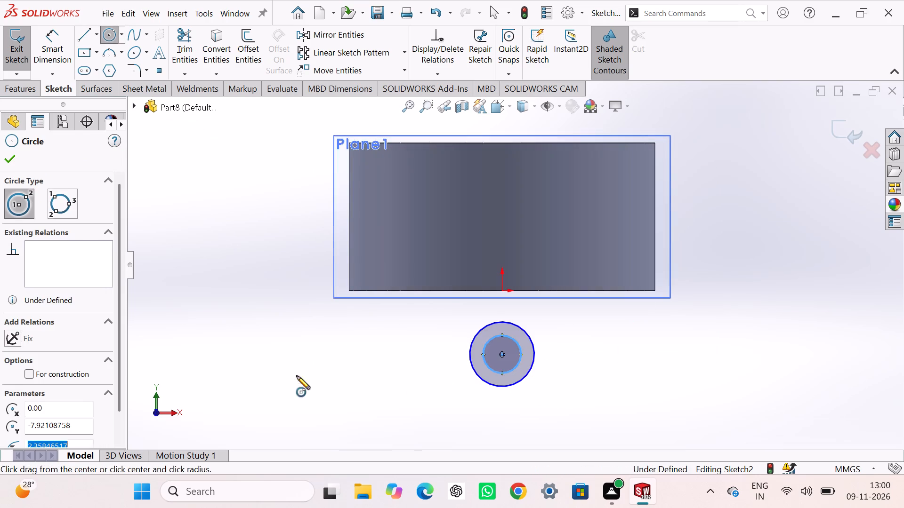
right_click(276, 369)
left_click(312, 364)
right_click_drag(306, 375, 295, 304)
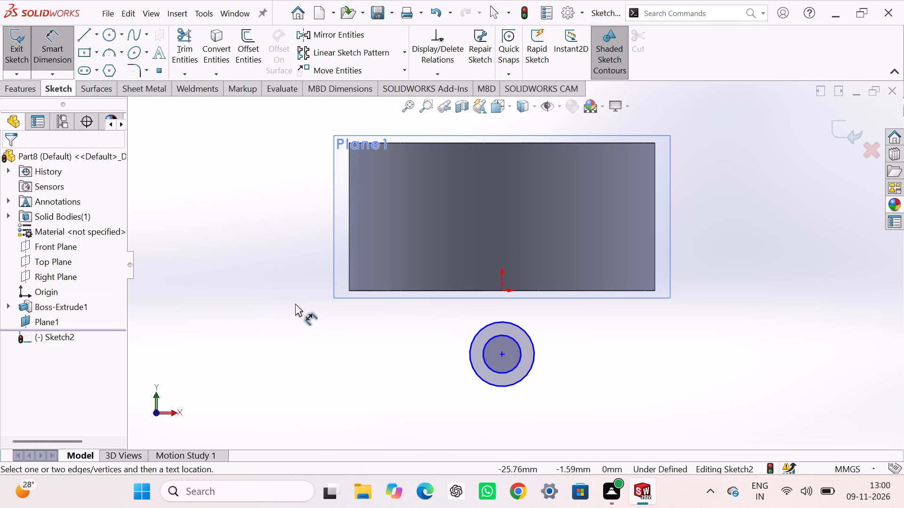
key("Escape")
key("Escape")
Add a vertical relation between the circles' common centre and the origin.
left_click(500, 356)
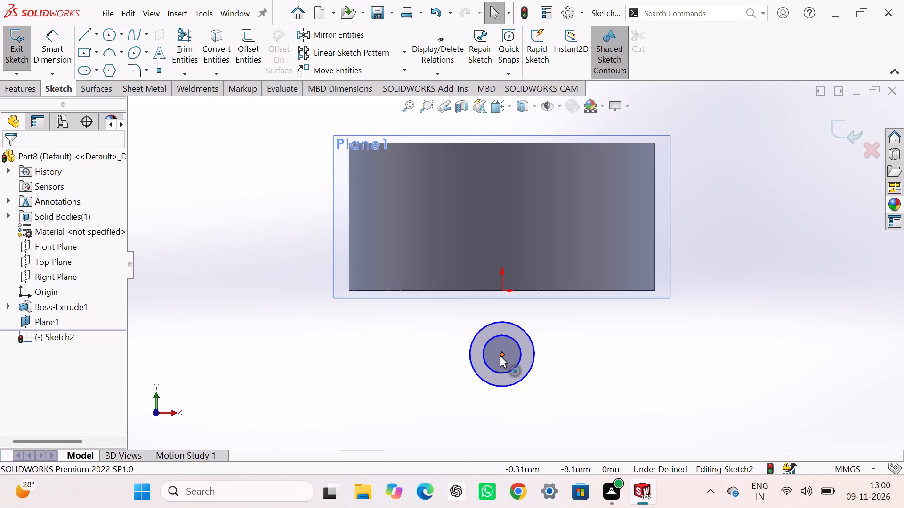
left_click(502, 290, "ctrl")
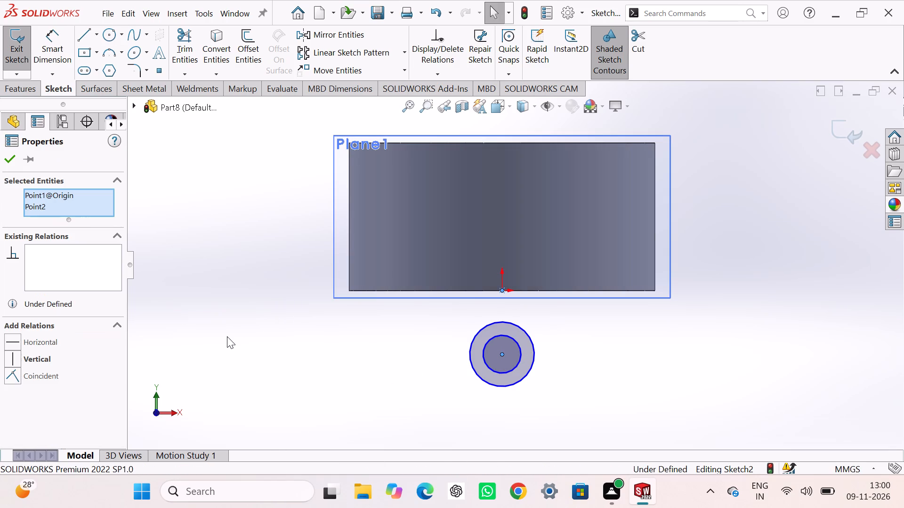
left_click(33, 361)
left_click(259, 327)
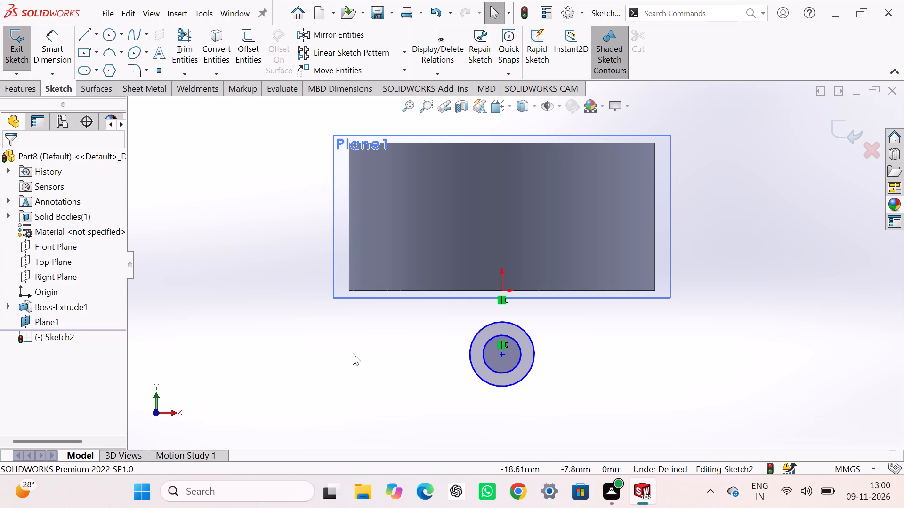
Dimension the outer circle's diameter to 19.03 mm and the inner circle's diameter to 9.53 mm.
right_click_drag(342, 361, 322, 298)
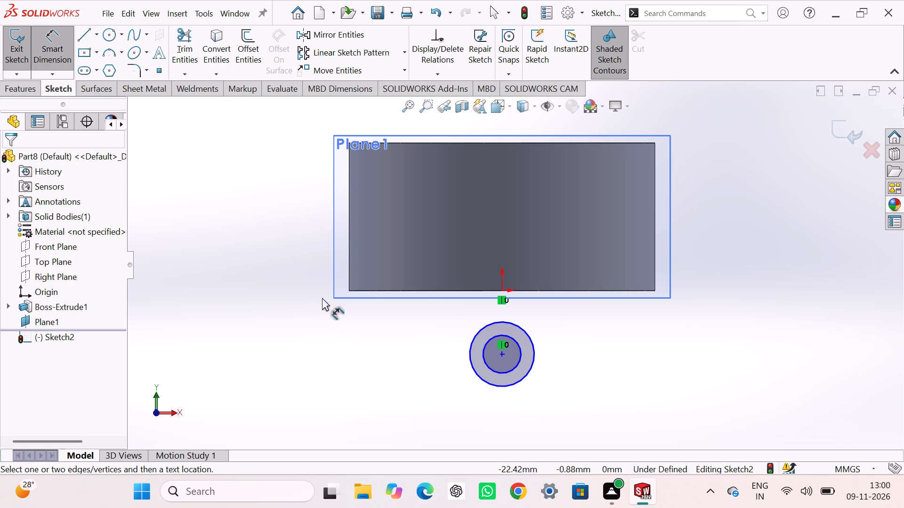
left_click(475, 373)
left_click(368, 354)
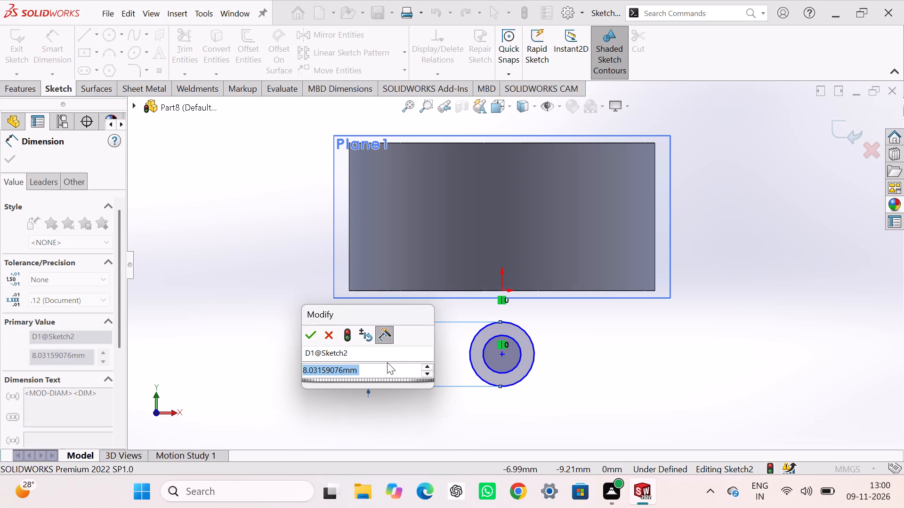
type("19.03")
key("Return")
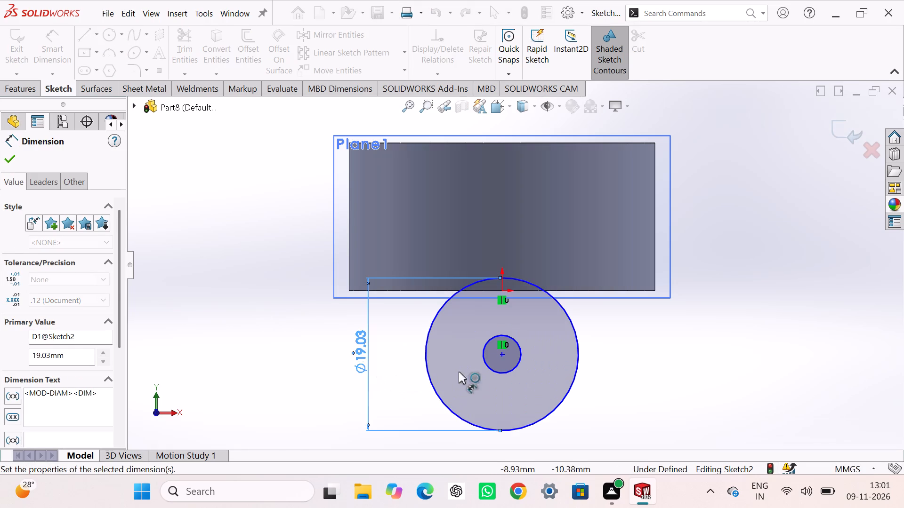
left_click(514, 363)
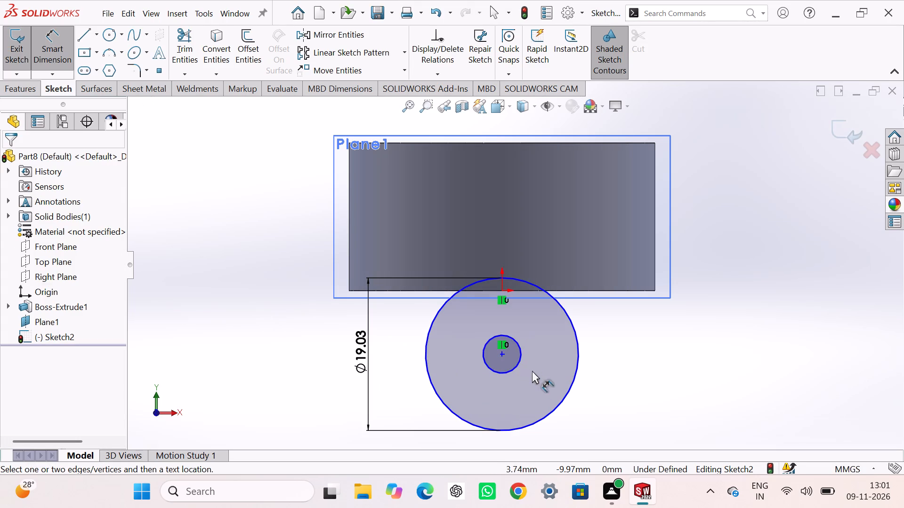
left_click(518, 364)
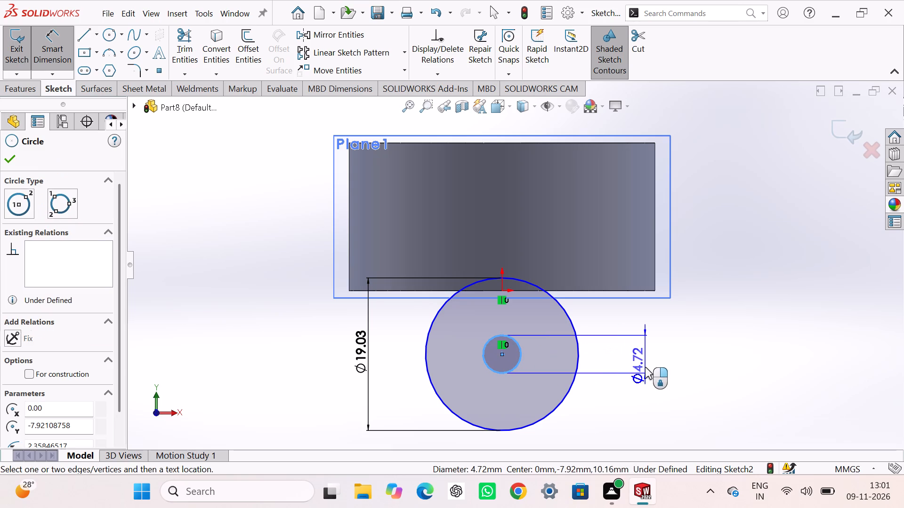
left_click(649, 356)
type("9.53")
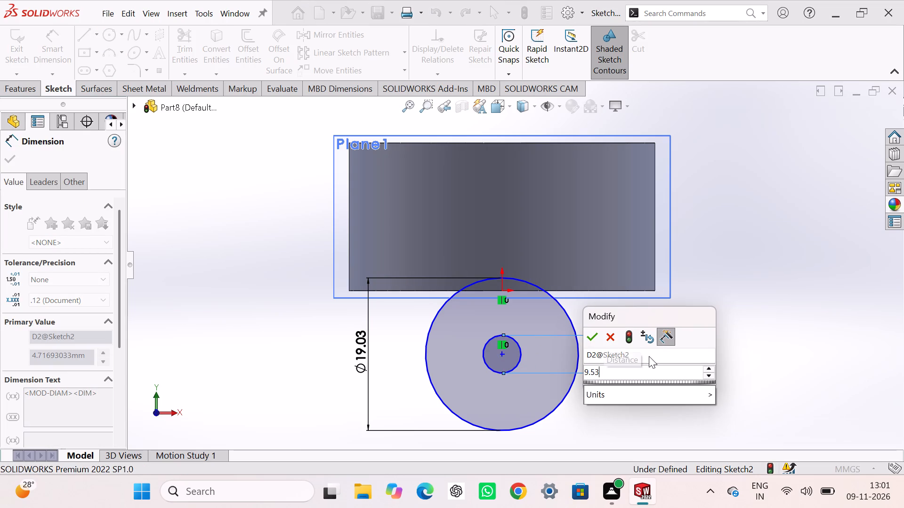
key("Return")
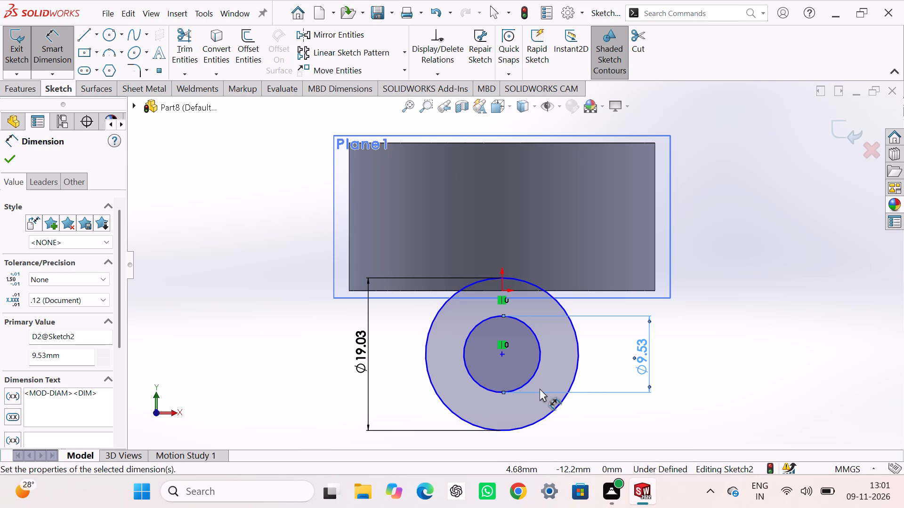
Set the outer circle's diameter to 19.06 mm.
double_click(359, 362)
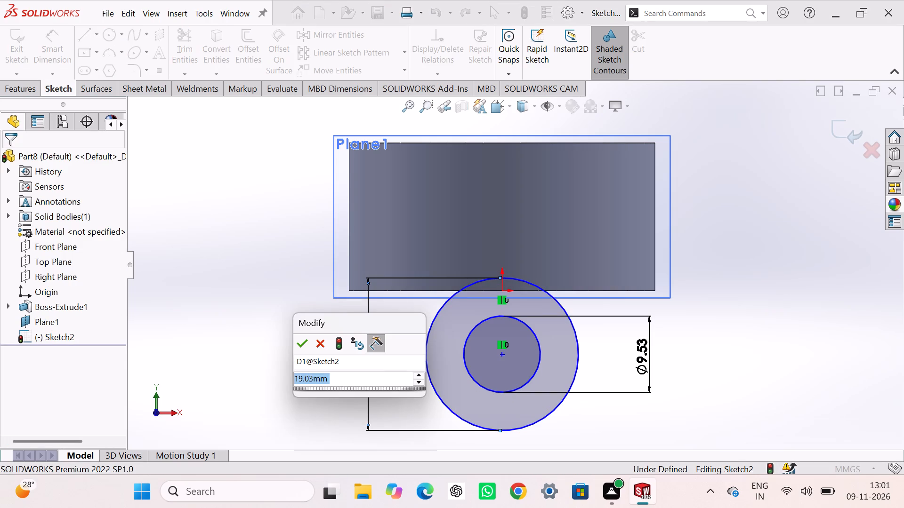
key("Right")
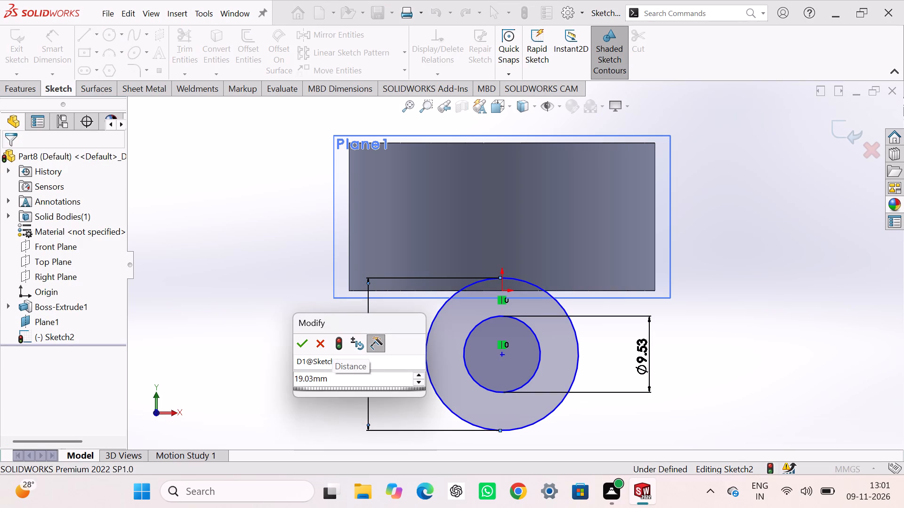
key("Left")
key("Left")
key("BackSpace")
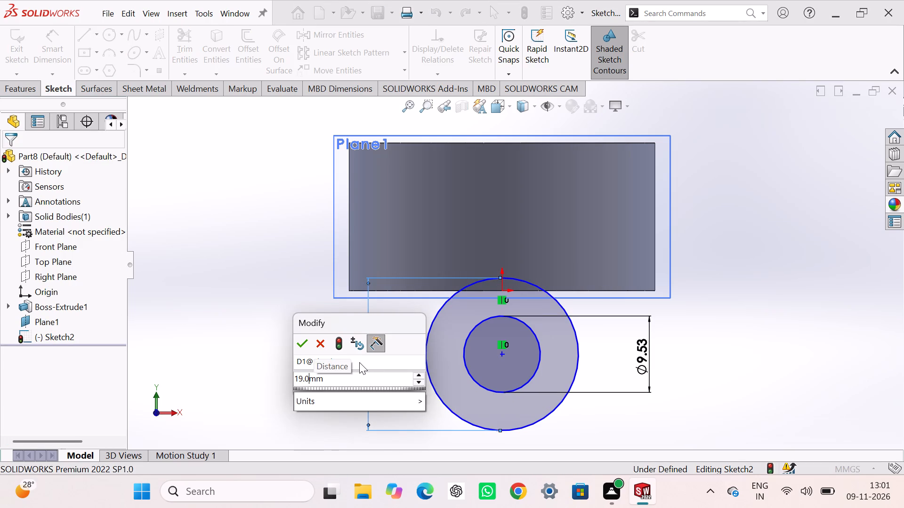
key("6")
key("Return")
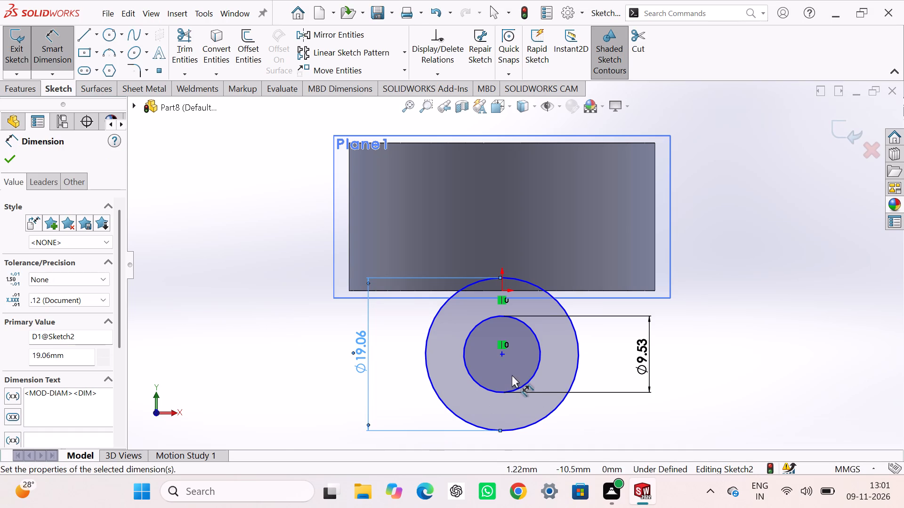
Dimension the vertical distance from the circles' centre to the cylinder's bottom edge to 19.68 mm.
left_click(501, 356)
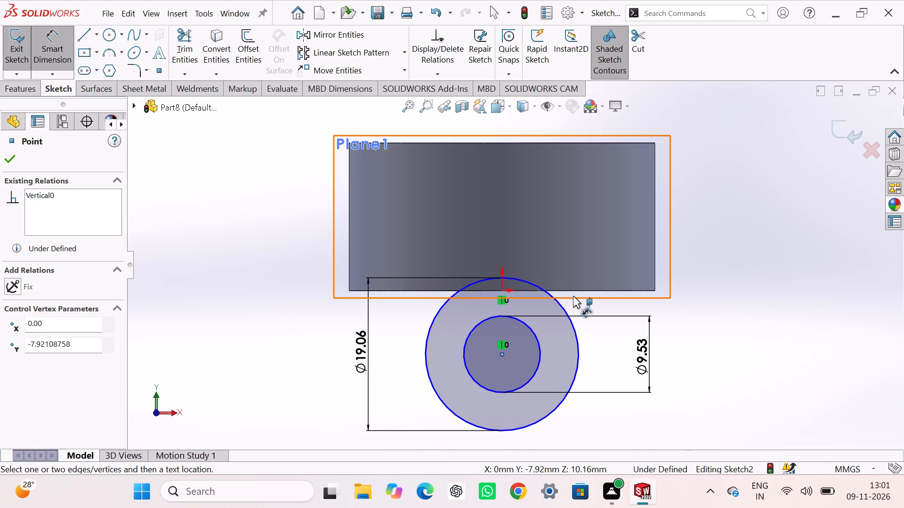
left_click(574, 292)
left_click(698, 320)
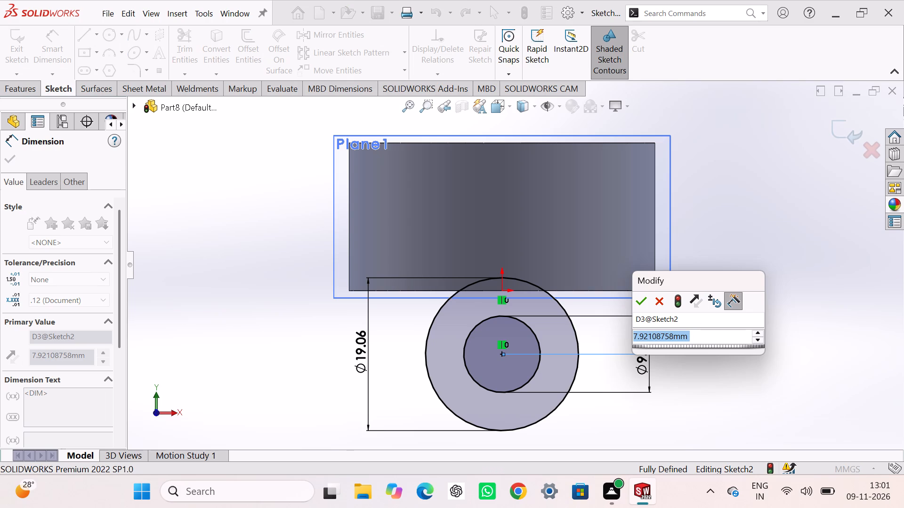
type("19")
type(".6")
key("8")
key("Return")
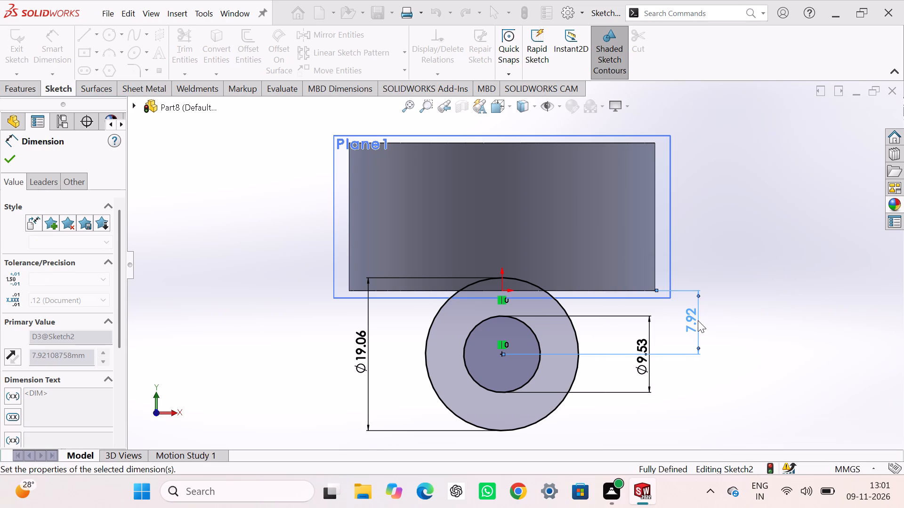
key("Escape")
Sketch connected lines from the outer circle's left quadrant up about 19.68 mm to the cylinder's bottom edge, across, and down to the right quadrant.
scroll(589, 338, "up", 3)
scroll(539, 370, "down", 2)
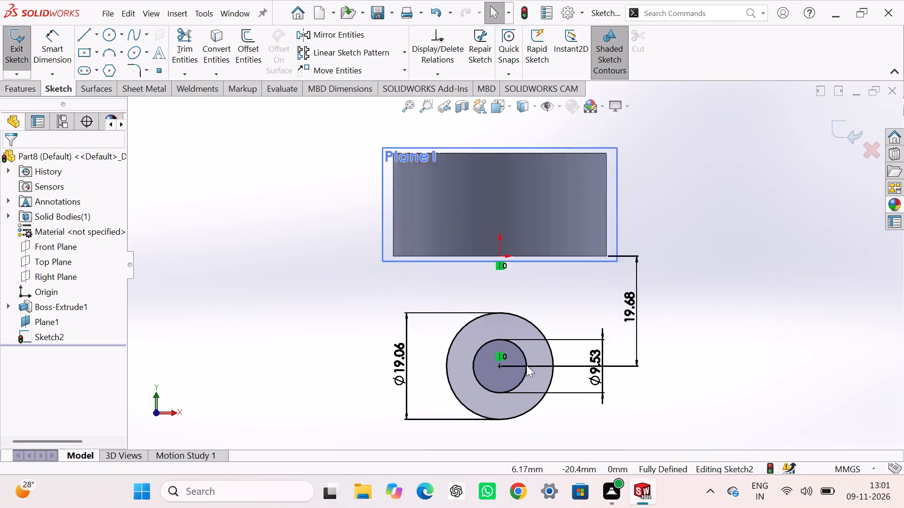
scroll(525, 365, "up", 2)
scroll(506, 349, "down", 2)
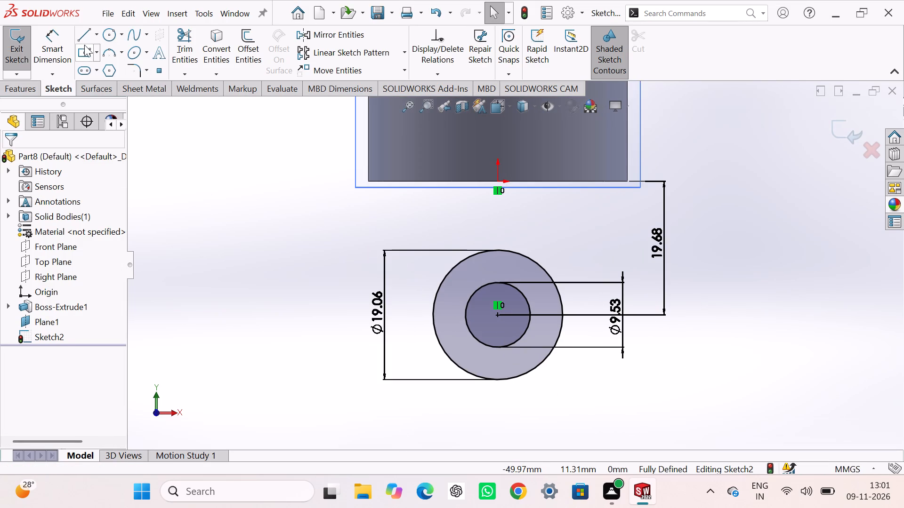
left_click(82, 33)
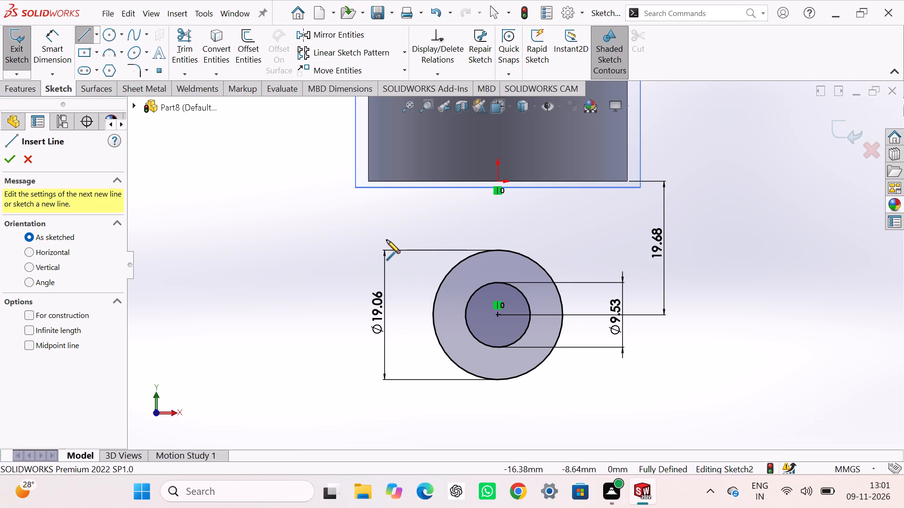
left_click(432, 315)
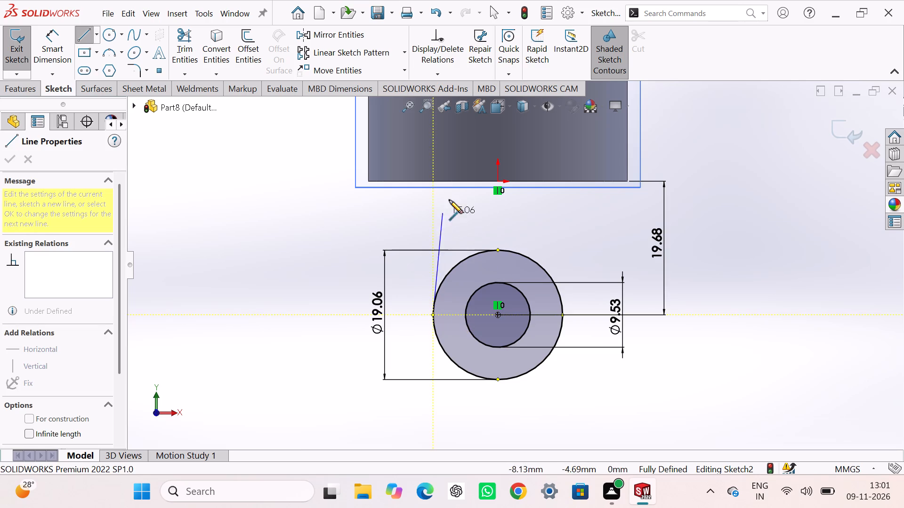
left_click(433, 181)
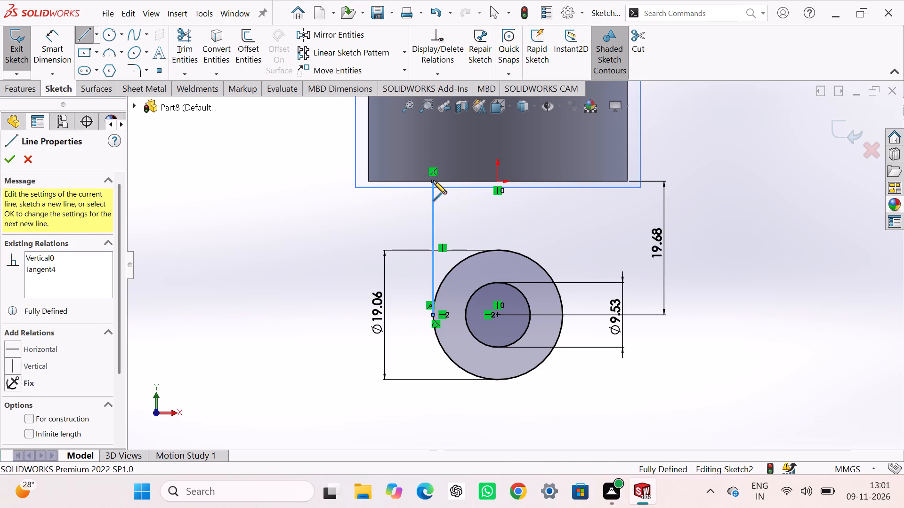
left_click(562, 183)
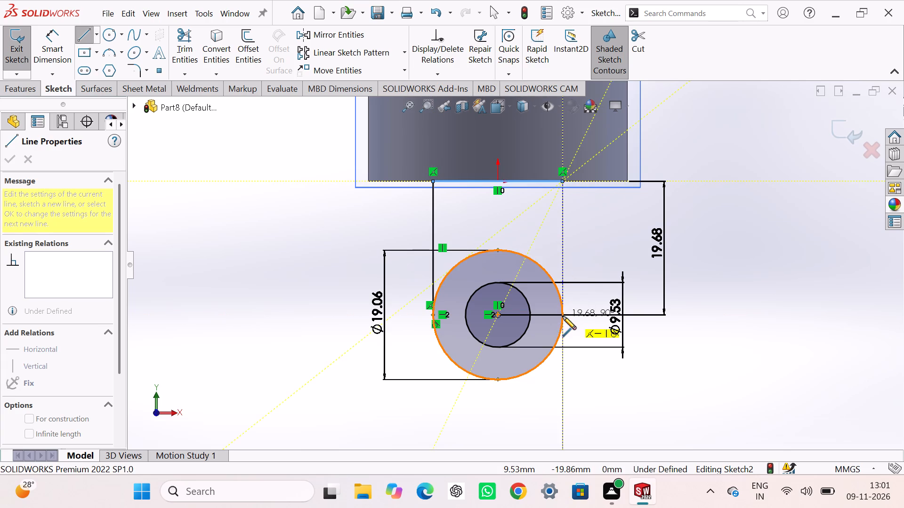
left_click(563, 316)
right_click(282, 236)
left_click(305, 243)
left_click(261, 215)
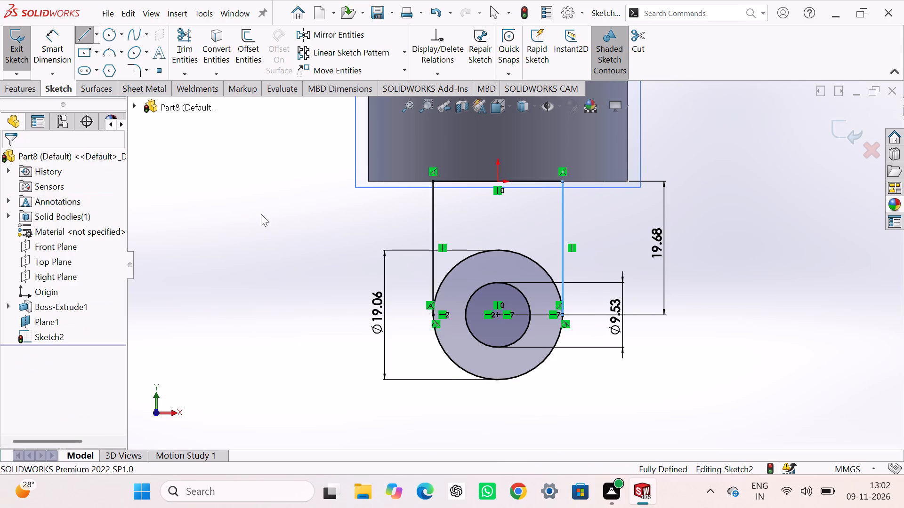
Trim the outer circle's upper half between the two vertical lines and exit the sketch.
left_click(188, 41)
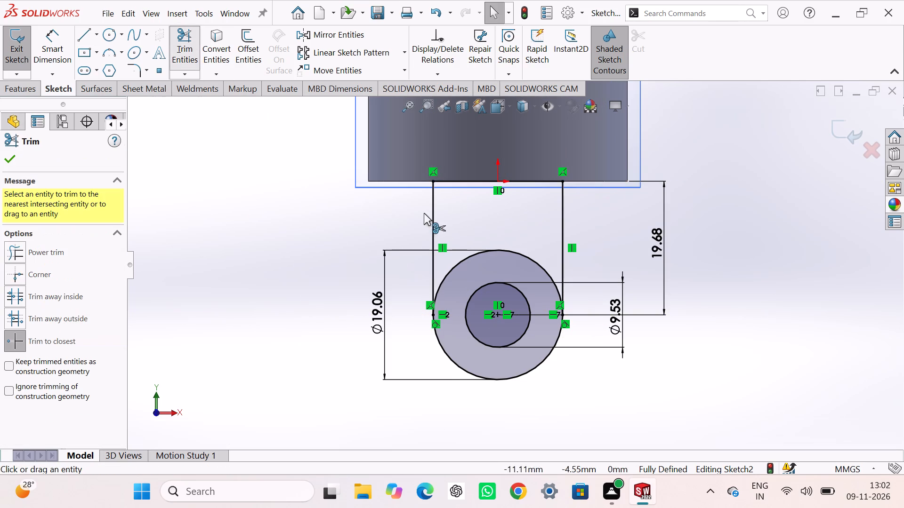
left_click(458, 265)
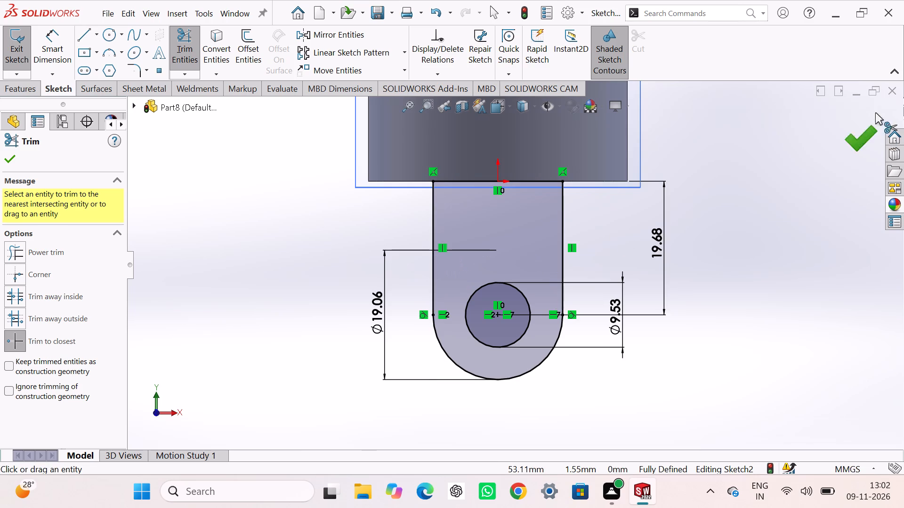
left_click(857, 133)
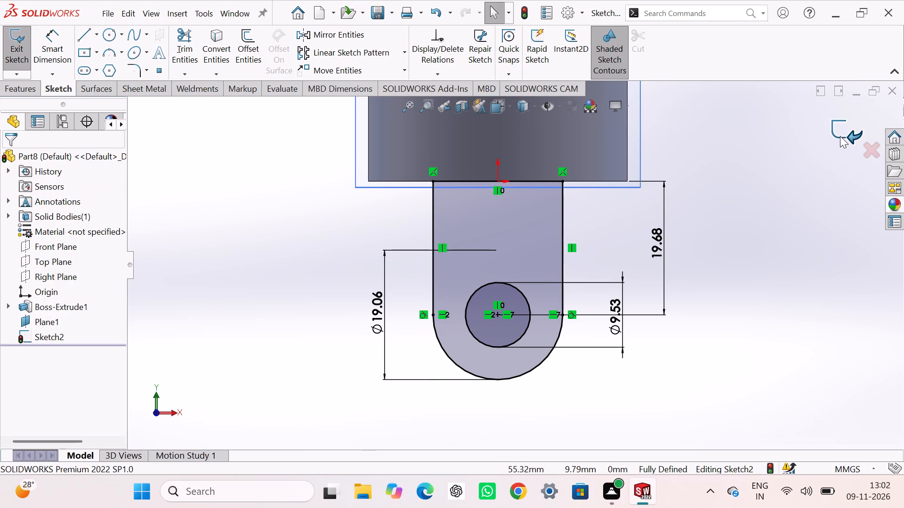
left_click(837, 135)
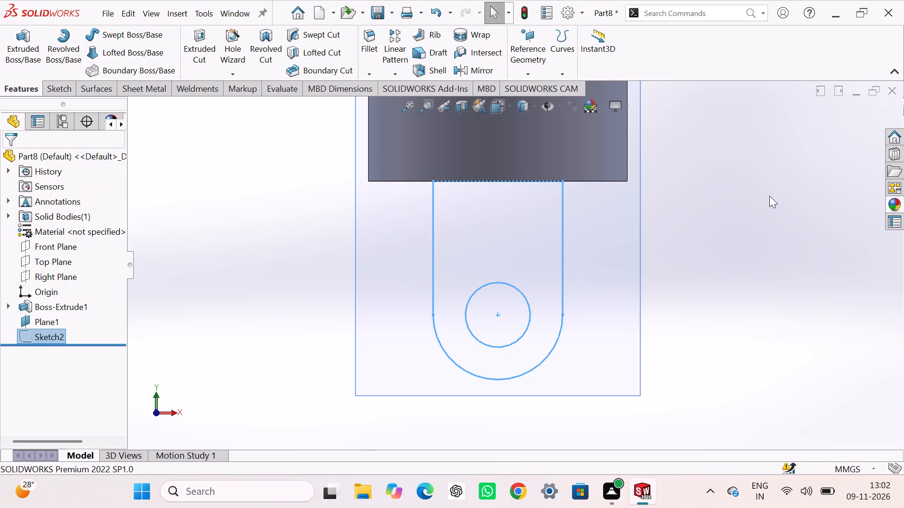
Extrude the lug sketch with the Up To Surface end condition, ending at the cylinder's curved outer face.
middle_click_drag(768, 196, 669, 262)
scroll(668, 262, "up", 1)
middle_click_drag(676, 259, 710, 246)
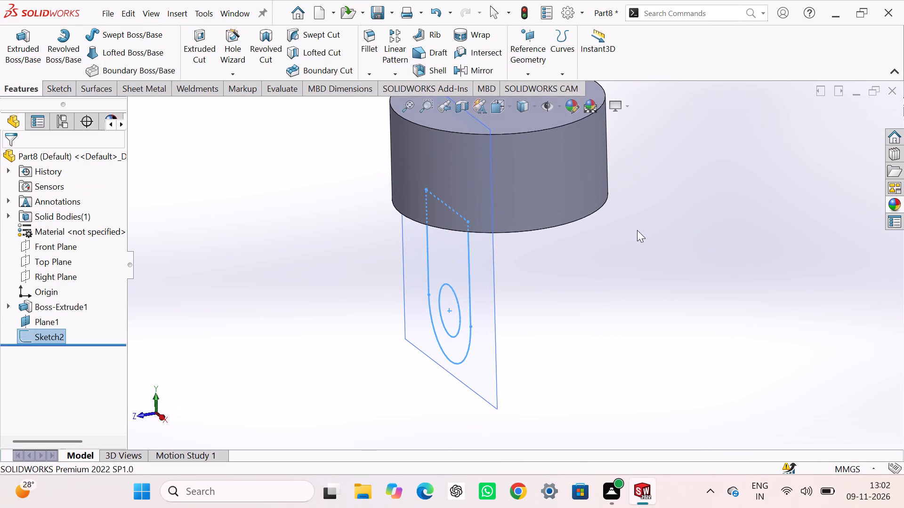
left_click(31, 47)
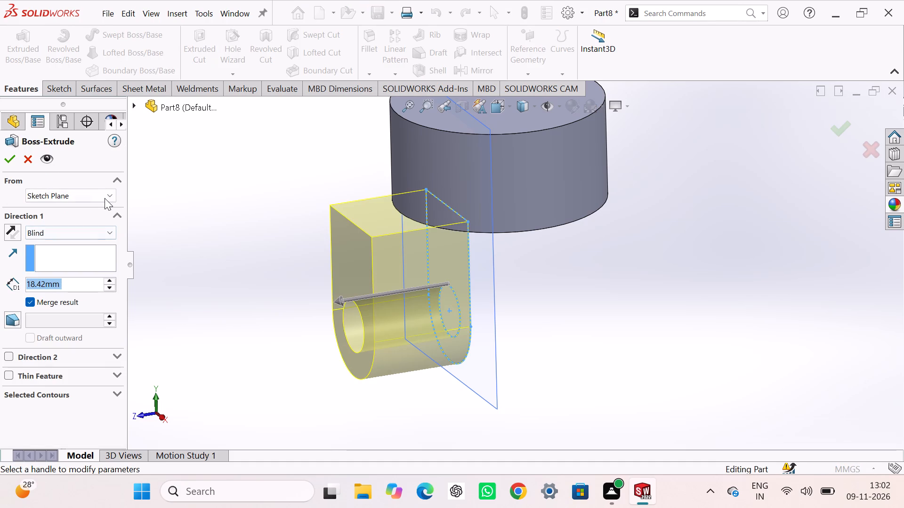
left_click(104, 235)
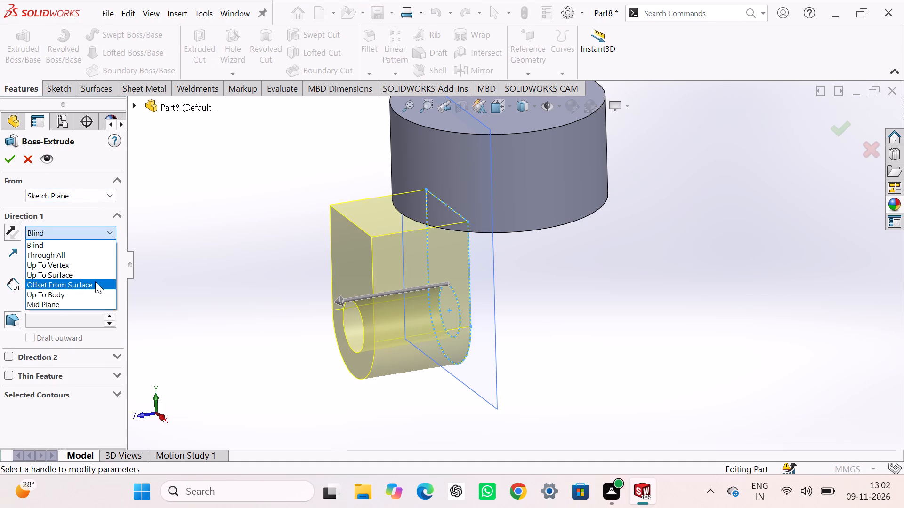
left_click(95, 281)
left_click(542, 194)
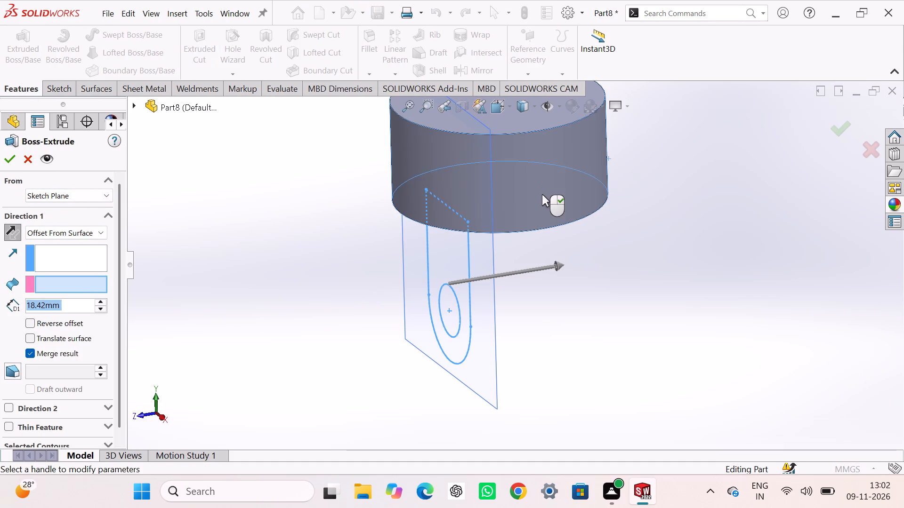
left_click(8, 230)
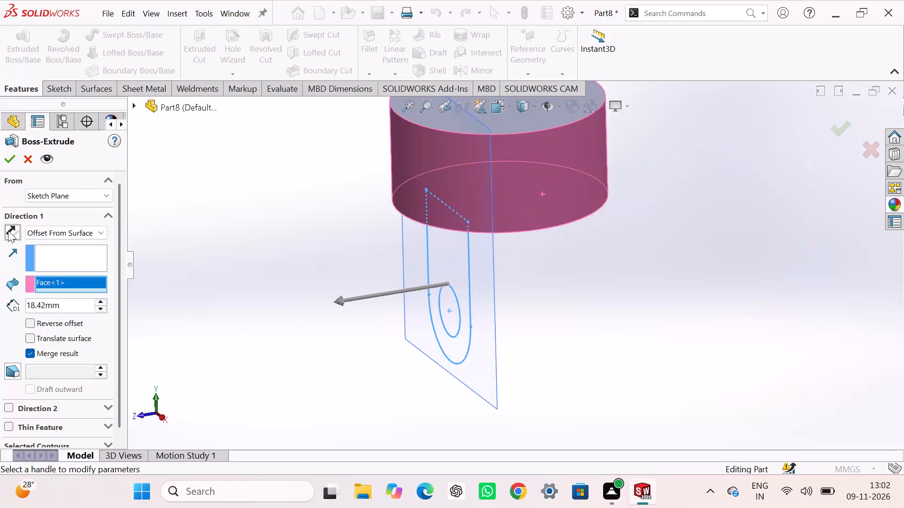
left_click(99, 231)
left_click(76, 274)
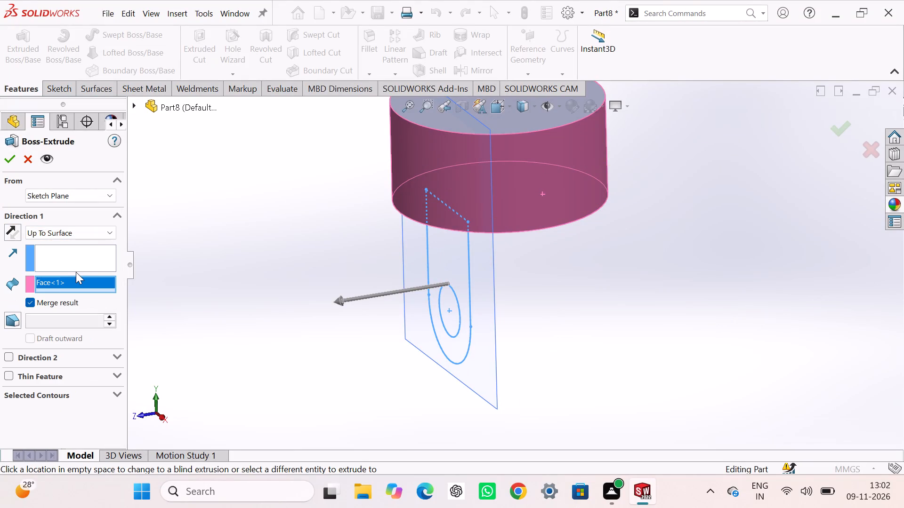
left_click(5, 162)
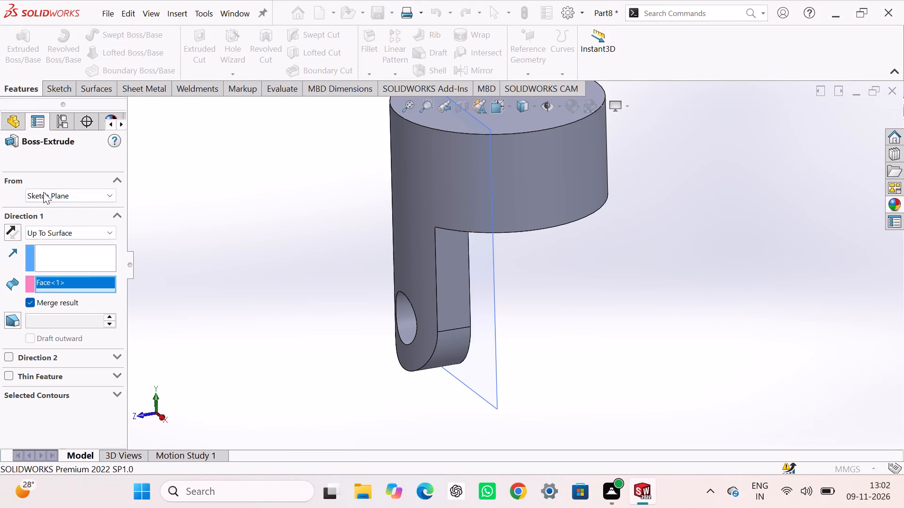
left_click(253, 223)
Mirror the extruded lug about the Front Plane.
left_click(40, 338)
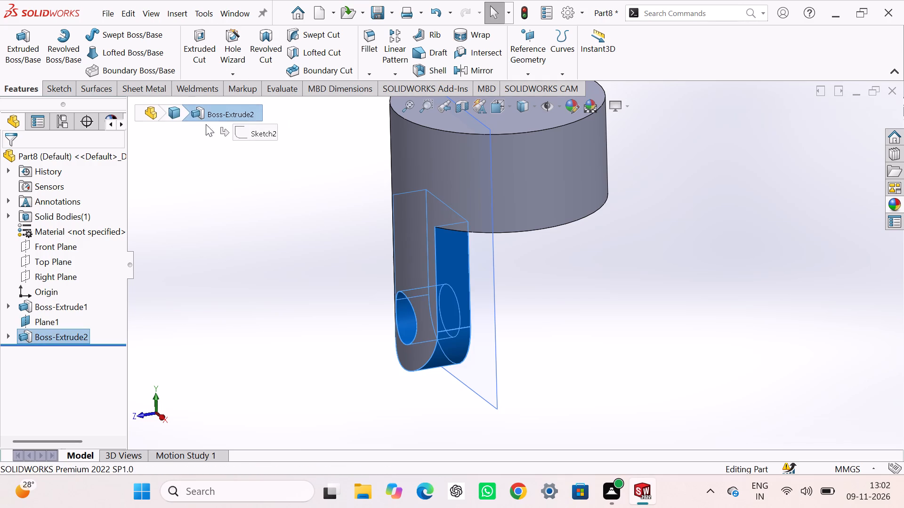
left_click(464, 74)
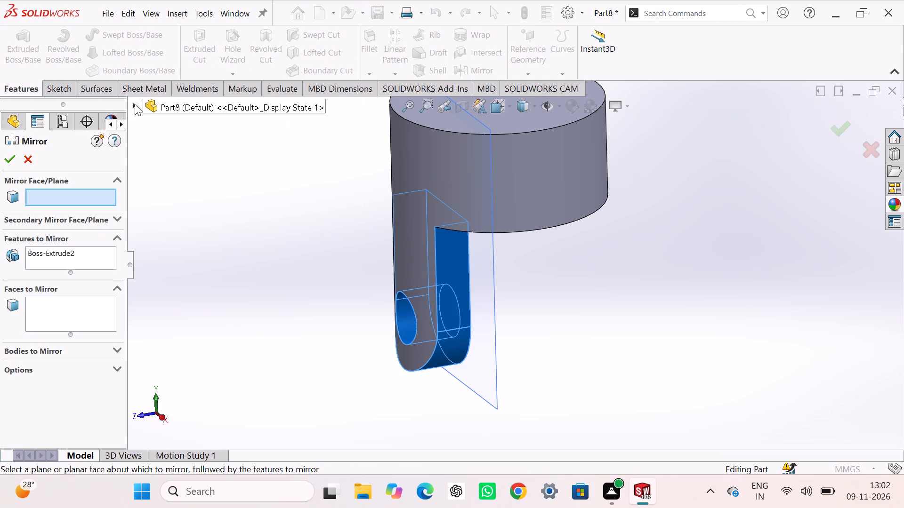
left_click(135, 103)
left_click(195, 201)
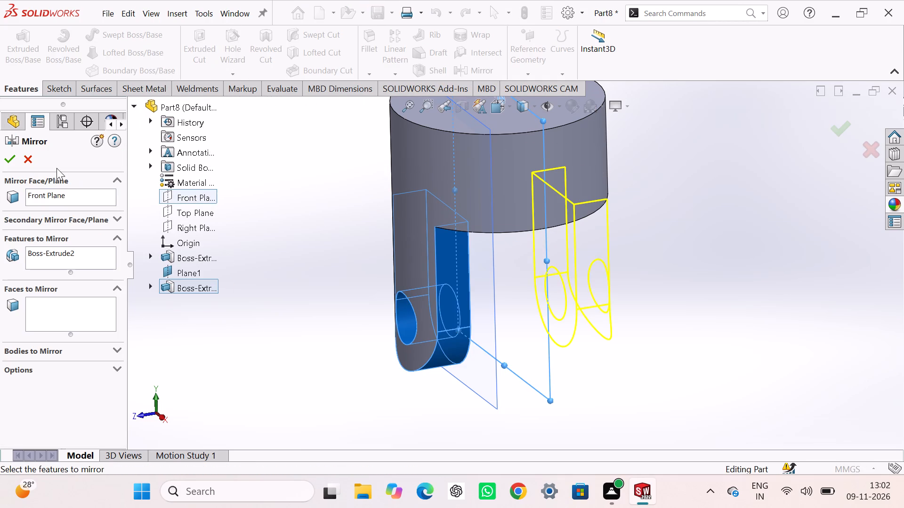
left_click(8, 159)
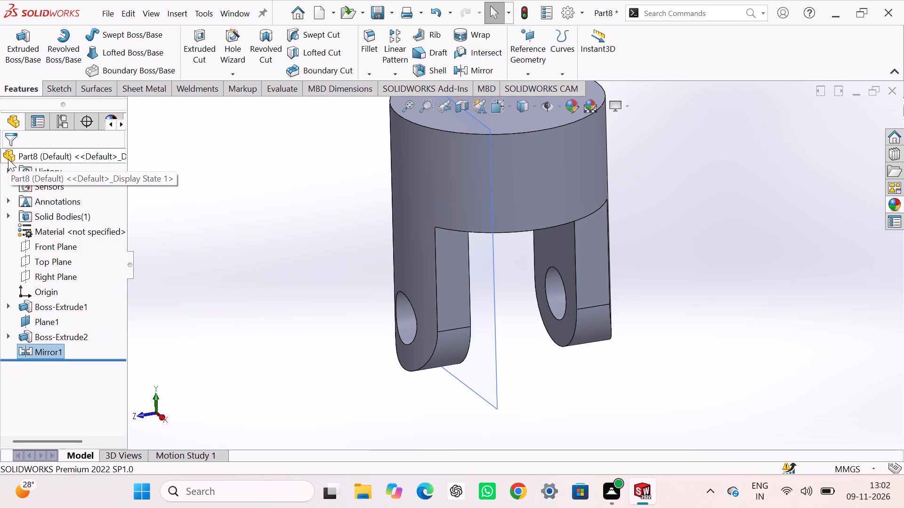
left_click(215, 179)
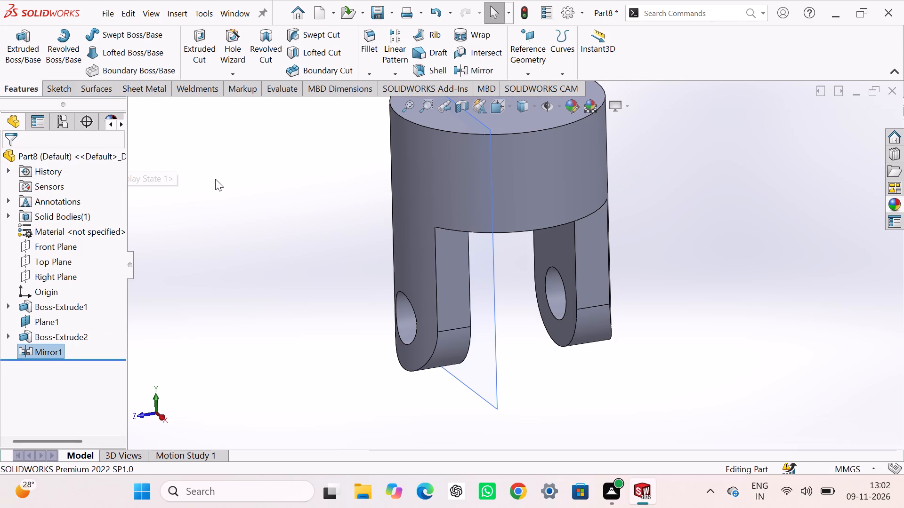
Hide the reference plane Plane1.
scroll(347, 207, "up", 3)
left_click(295, 216)
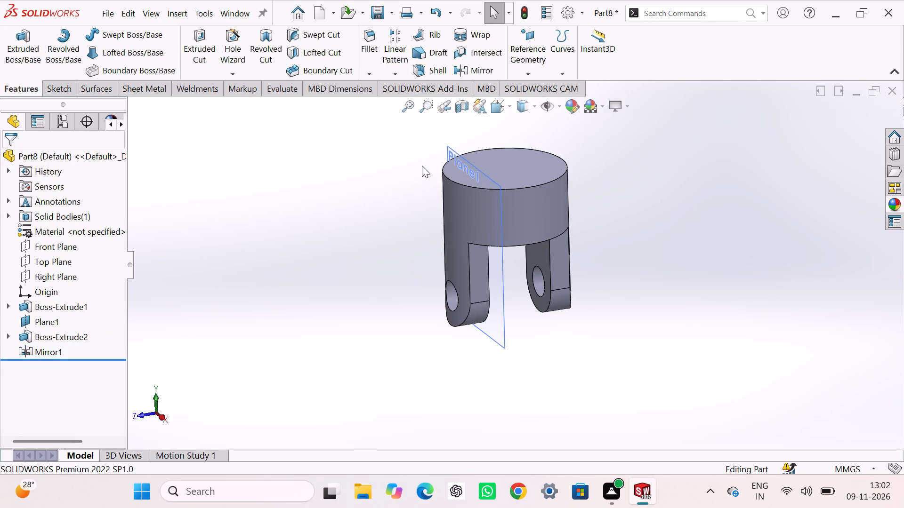
right_click(450, 151)
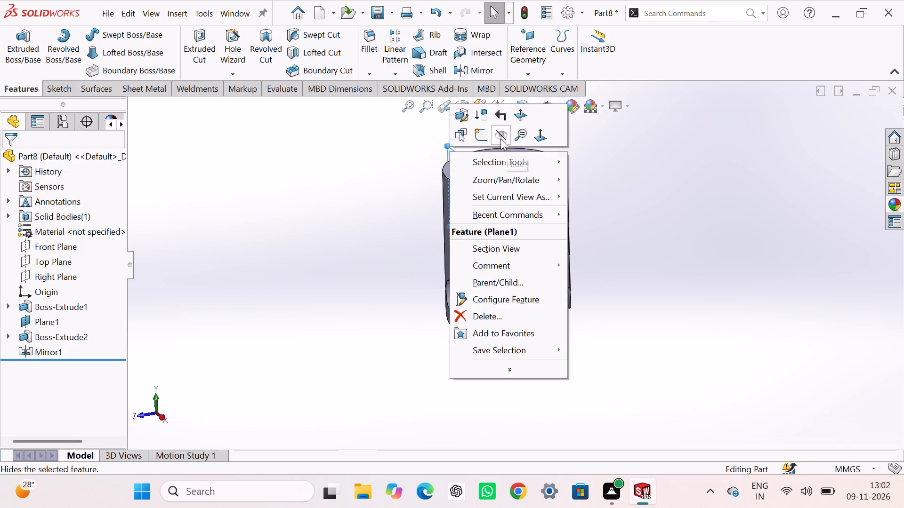
left_click(500, 137)
left_click(370, 146)
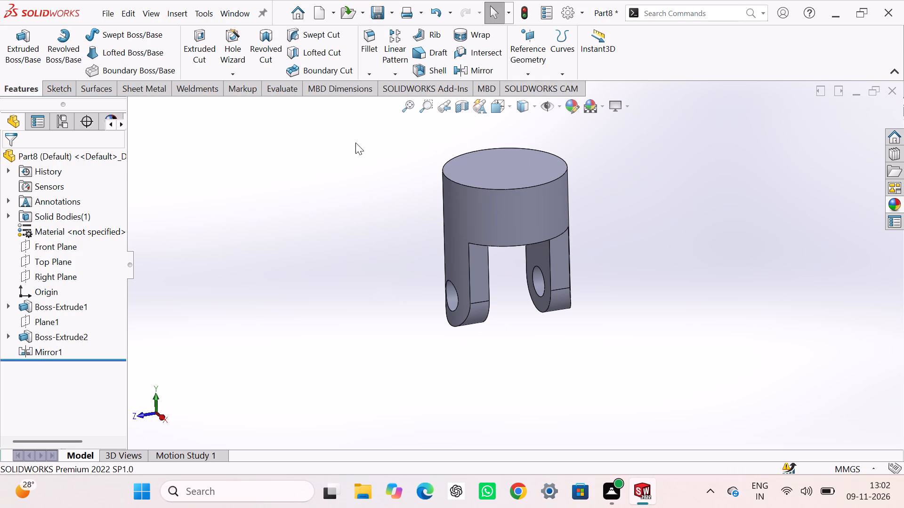
Fillet the four edges where the lugs' side faces meet the cylinder's underside with a 9.53 mm radius.
key("ctrl+7")
left_click(327, 161)
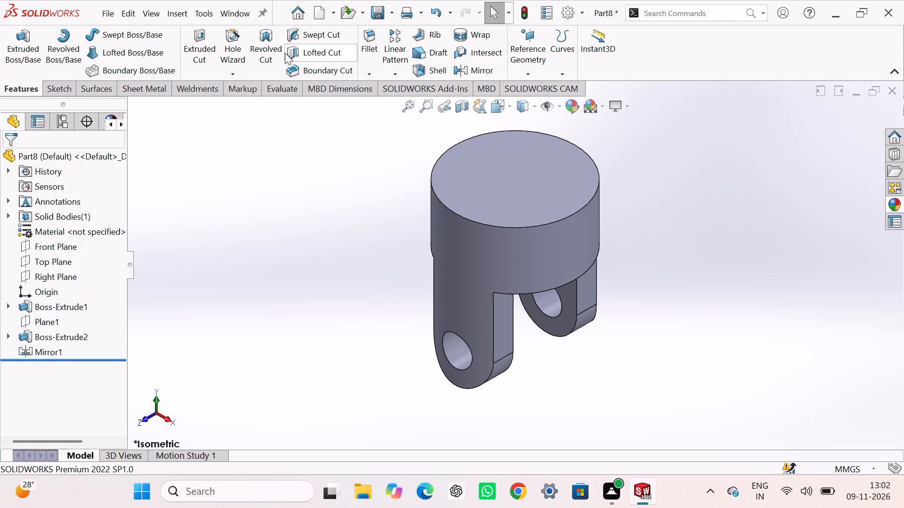
left_click(370, 39)
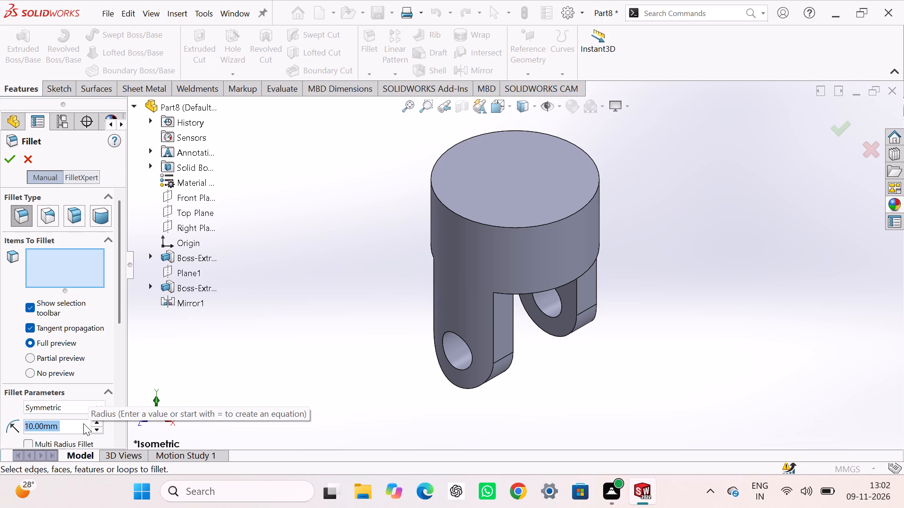
type("9.")
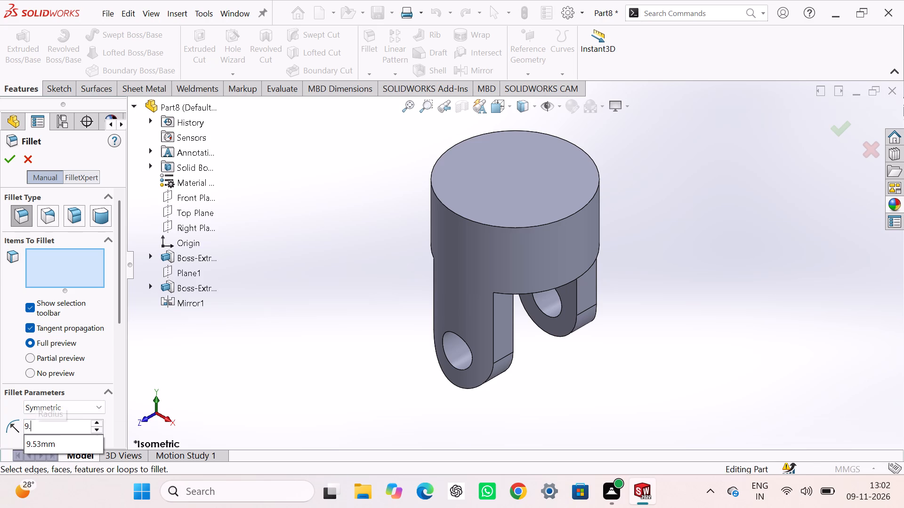
type("53")
key("Return")
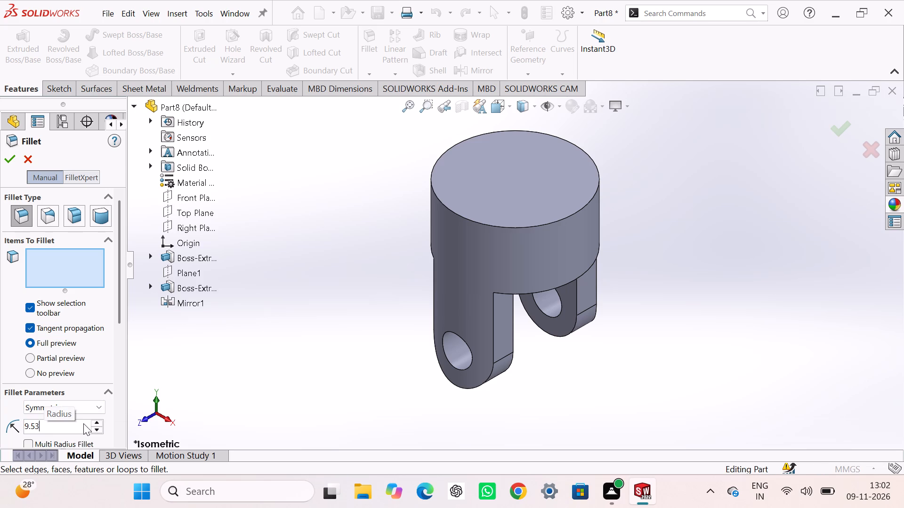
scroll(361, 343, "down", 1)
middle_click_drag(361, 339, 347, 267)
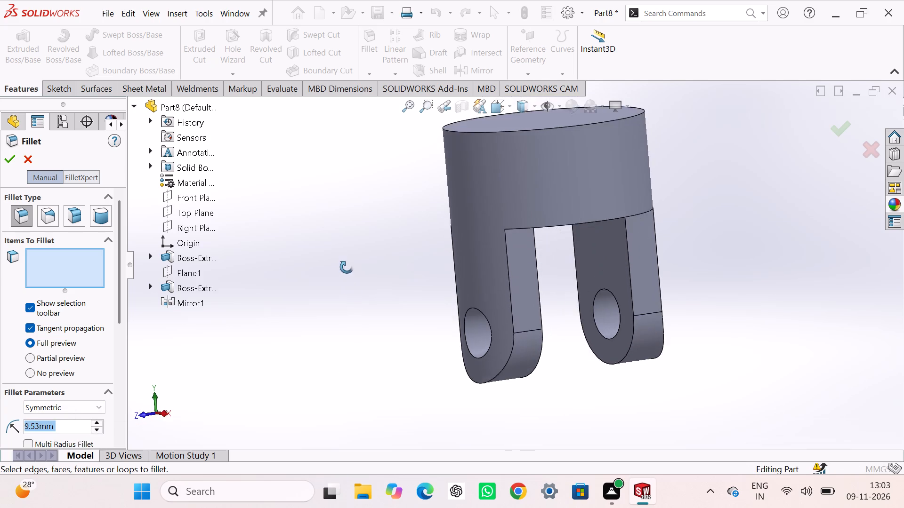
middle_click_drag(347, 267, 347, 262)
scroll(494, 245, "down", 3)
middle_click_drag(525, 221, 524, 215)
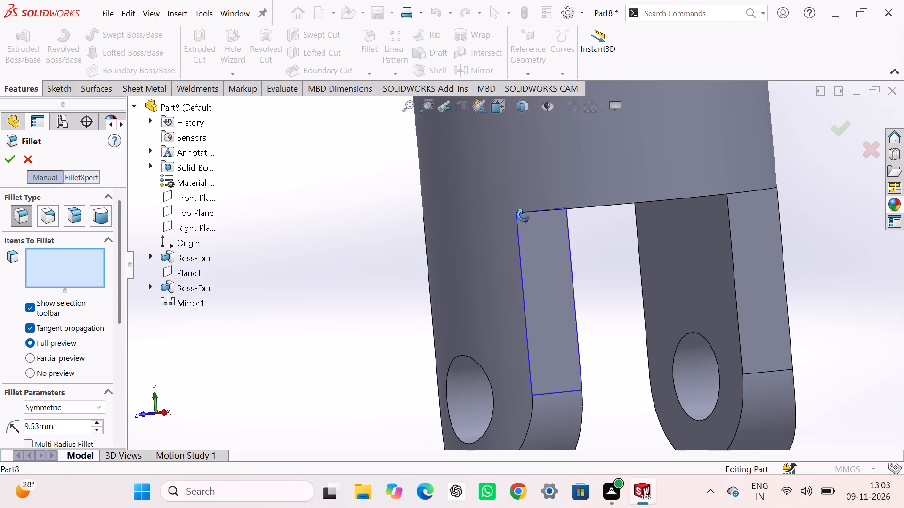
middle_click_drag(524, 215, 517, 195)
left_click(537, 212)
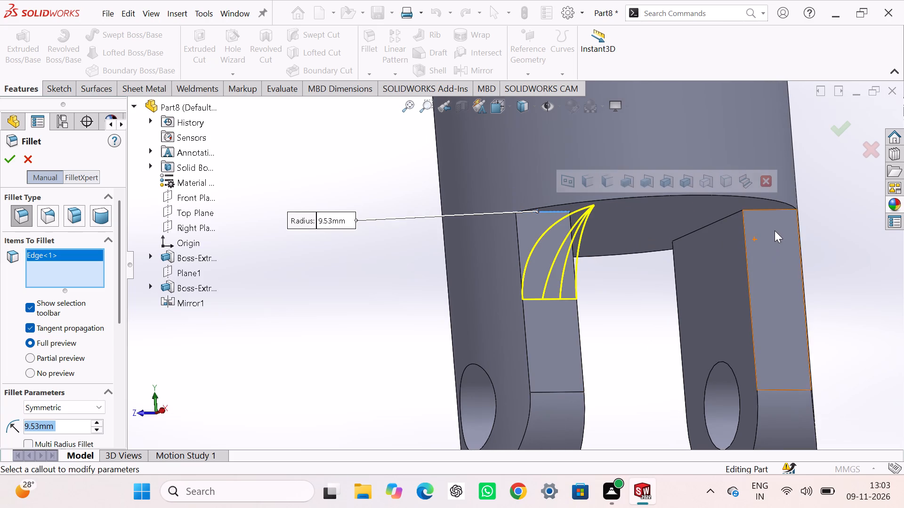
left_click(774, 210)
middle_click_drag(714, 249, 802, 201)
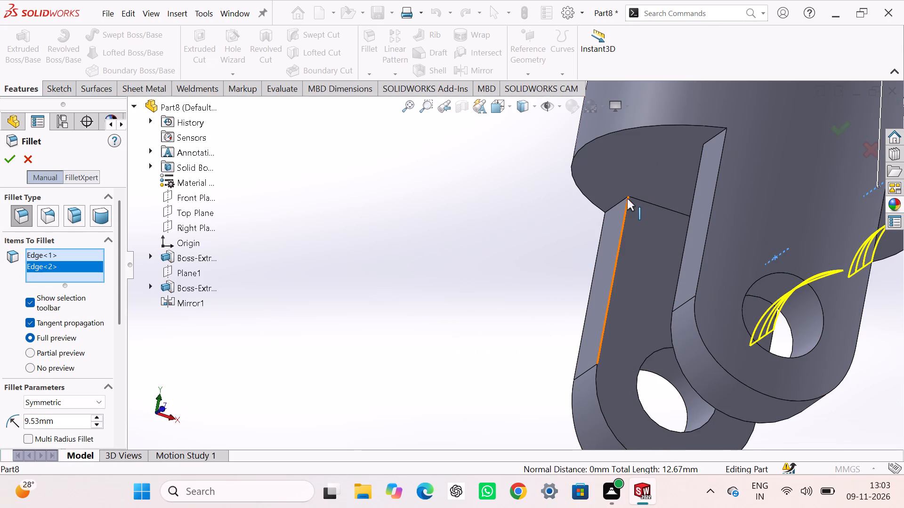
left_click(618, 202)
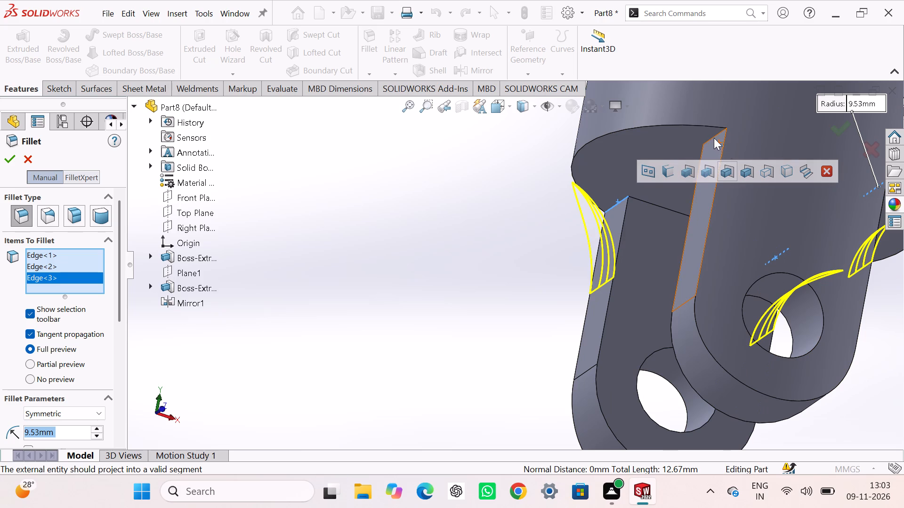
left_click(714, 136)
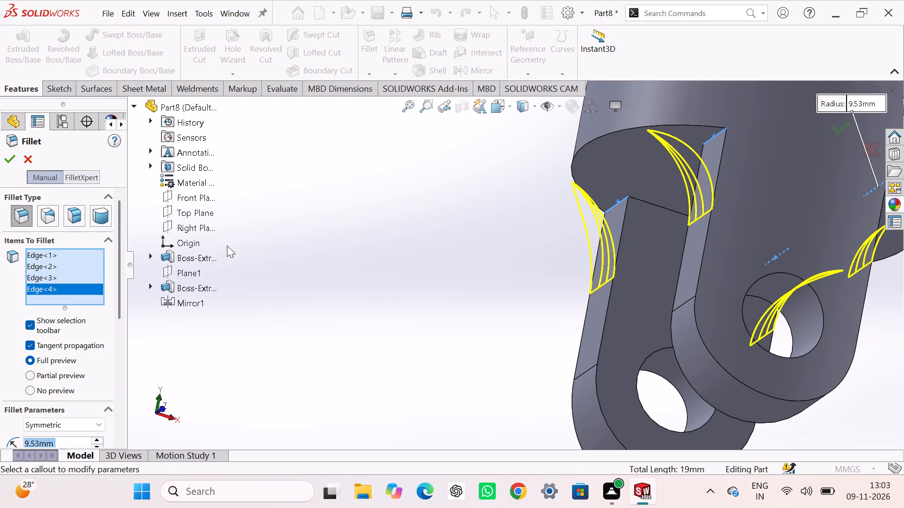
left_click(11, 160)
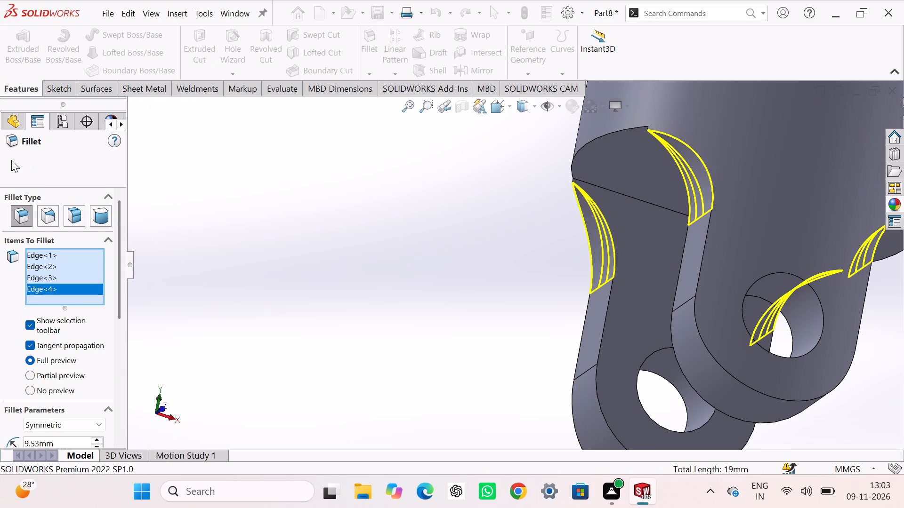
left_click(316, 218)
Fillet the outer profile edges of both lugs with a 1.63 mm radius, using tangent propagation from each rounded end.
scroll(328, 225, "up", 3)
middle_click_drag(331, 231, 351, 278)
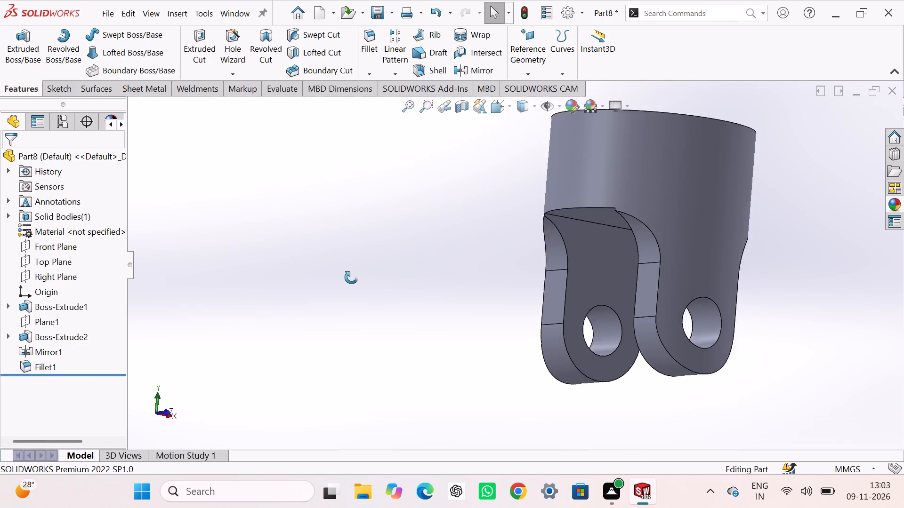
middle_click_drag(351, 278, 353, 304)
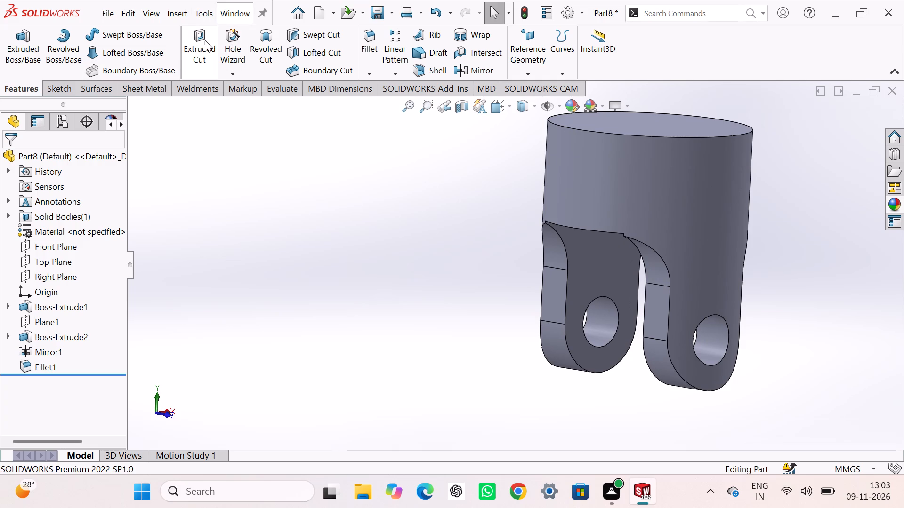
left_click(371, 44)
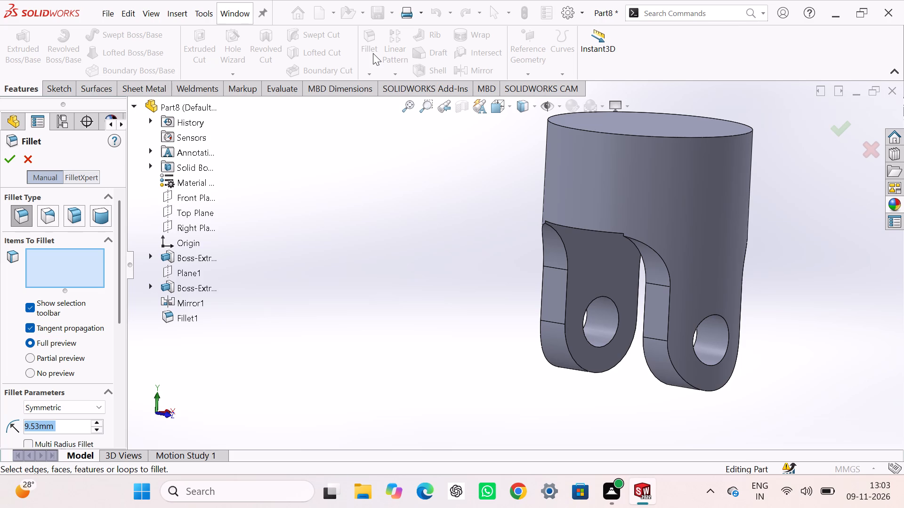
key("1")
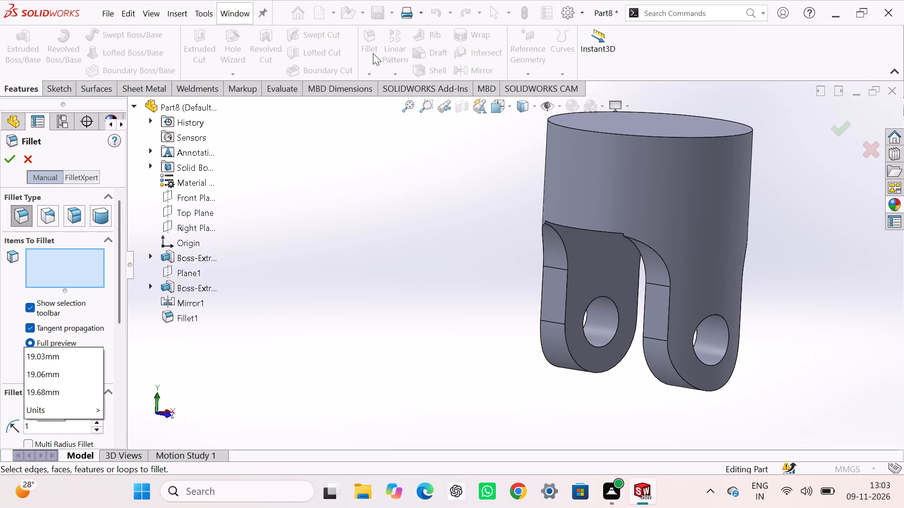
key("period")
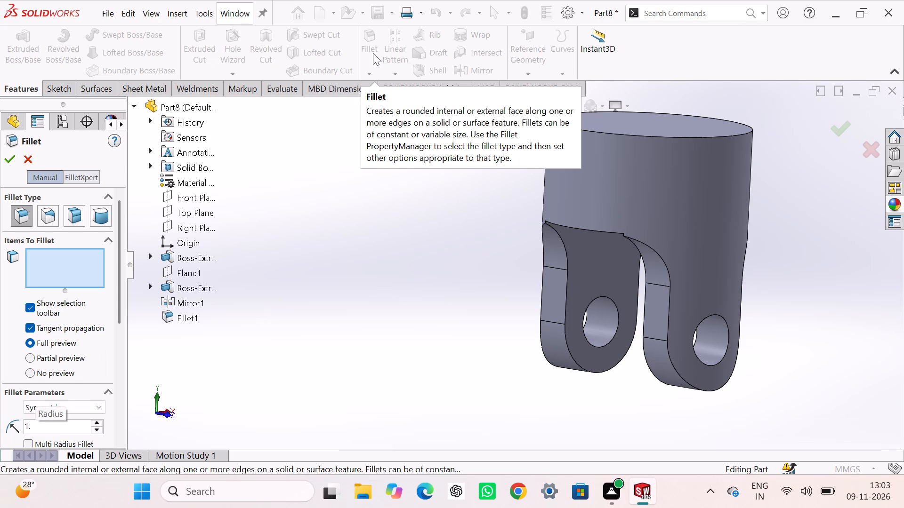
type("63")
key("Return")
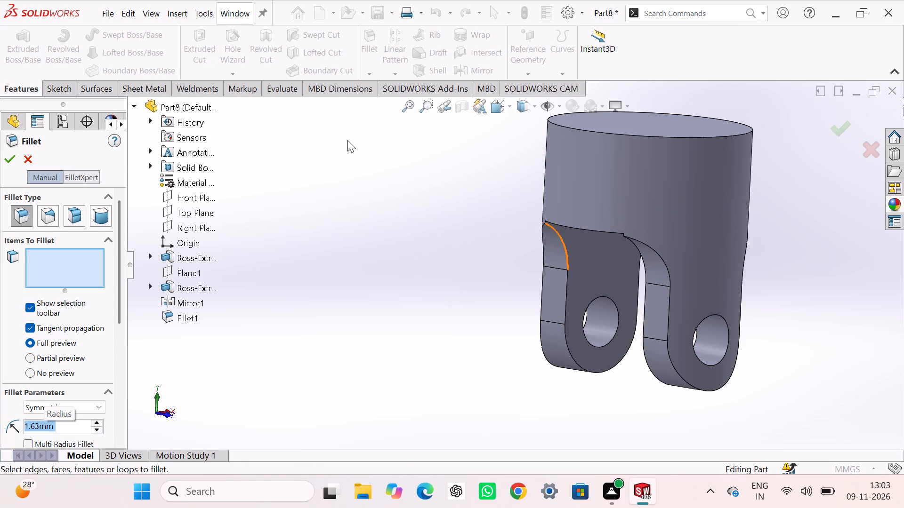
scroll(545, 292, "down", 1)
middle_click_drag(547, 271, 550, 271)
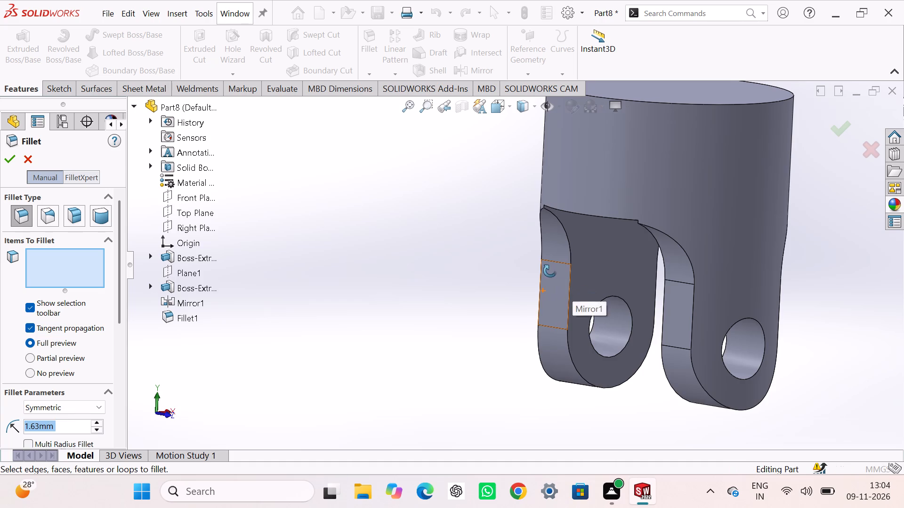
middle_click_drag(550, 271, 629, 319)
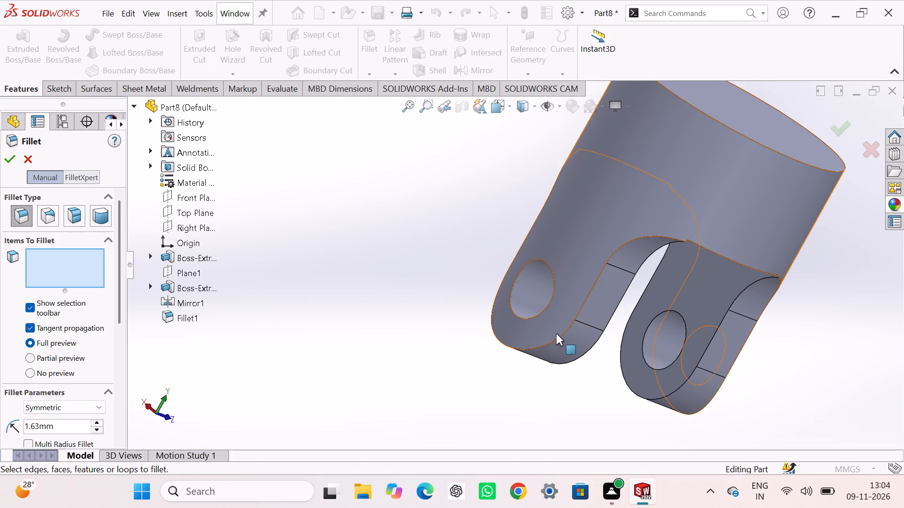
left_click(559, 336)
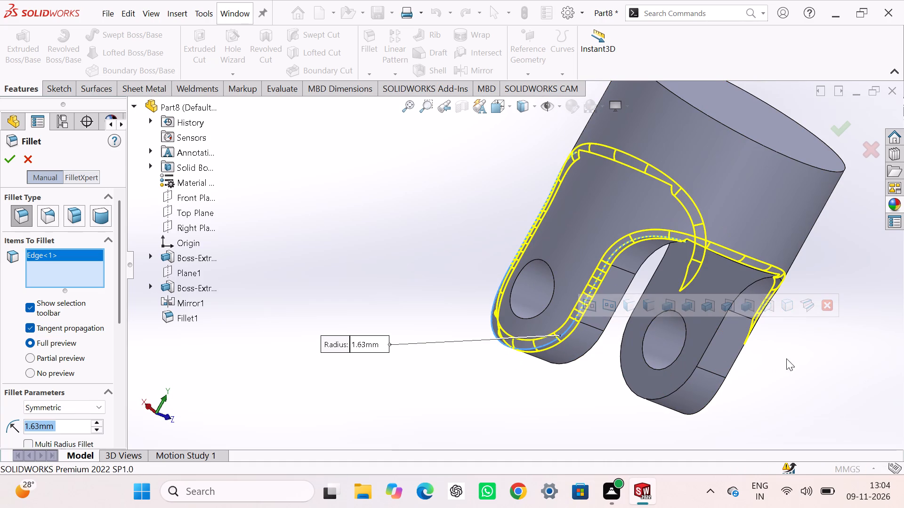
middle_click_drag(787, 358, 715, 313)
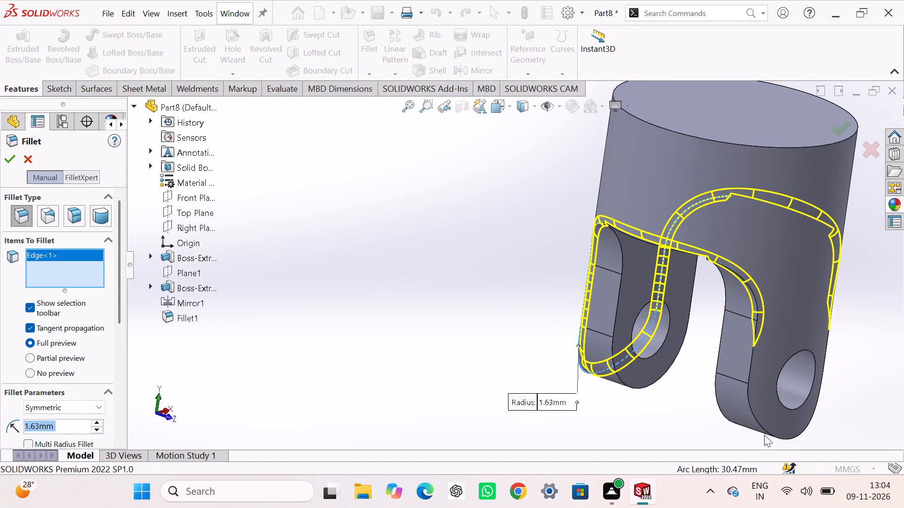
left_click(764, 429)
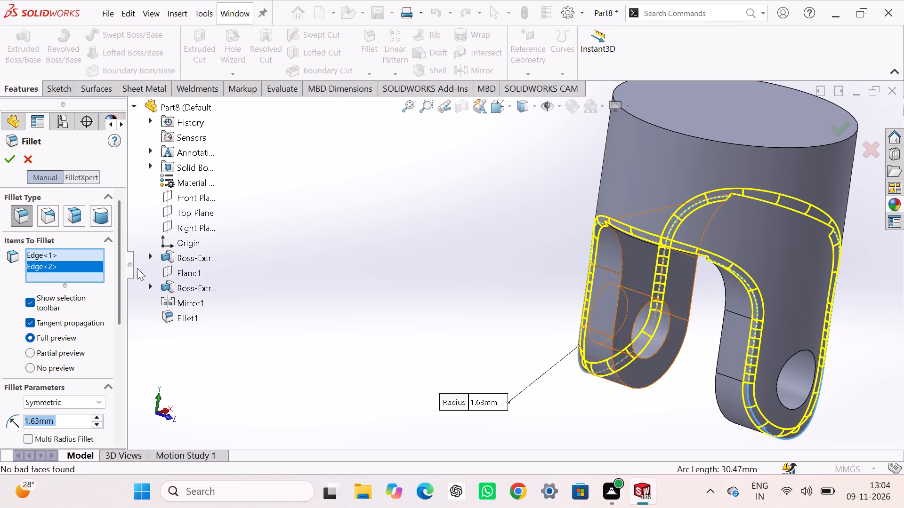
left_click(8, 161)
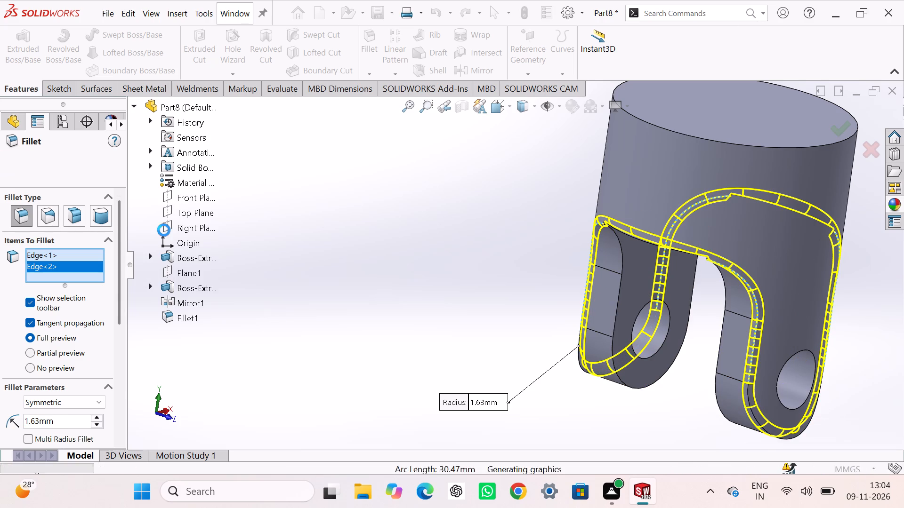
Start a sketch on the cylinder's flat top face and draw a circle centred on the origin.
middle_click_drag(348, 234, 378, 247)
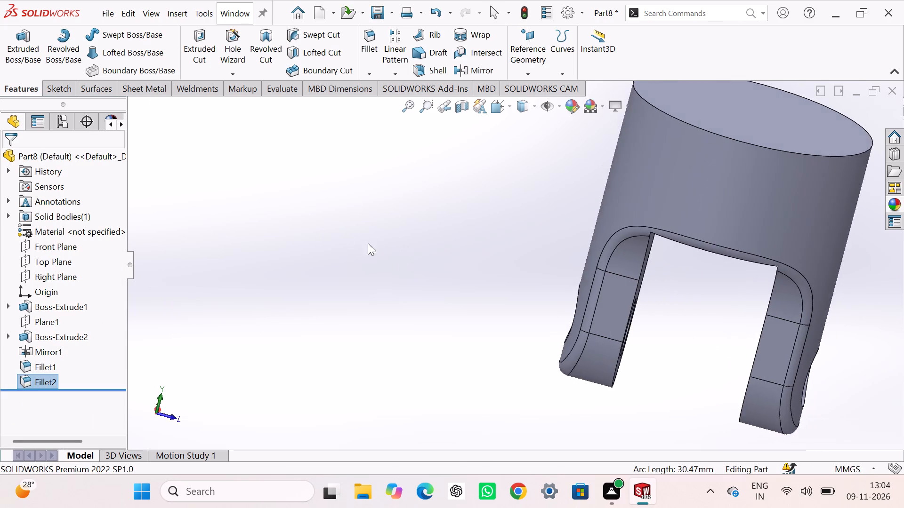
scroll(500, 203, "up", 4)
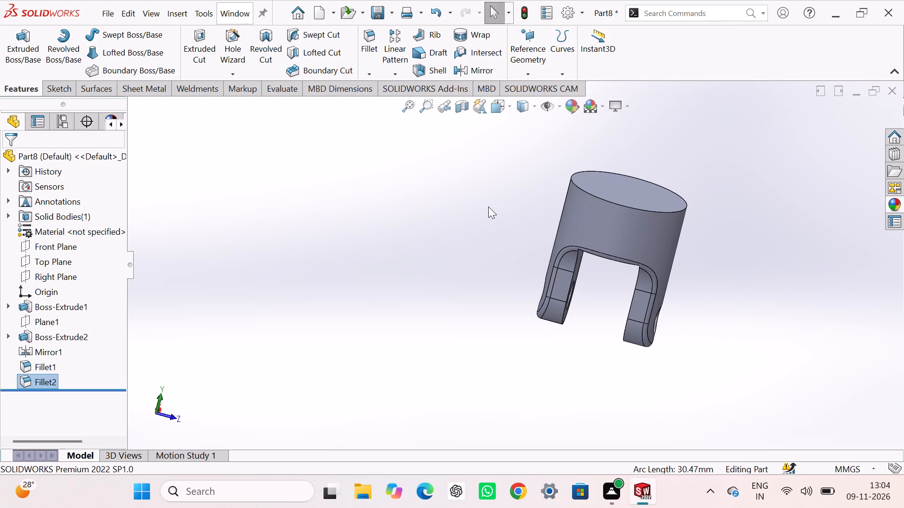
left_click(460, 224)
middle_click_drag(573, 188, 518, 283)
left_click(576, 214)
left_click_drag(629, 188, 620, 188)
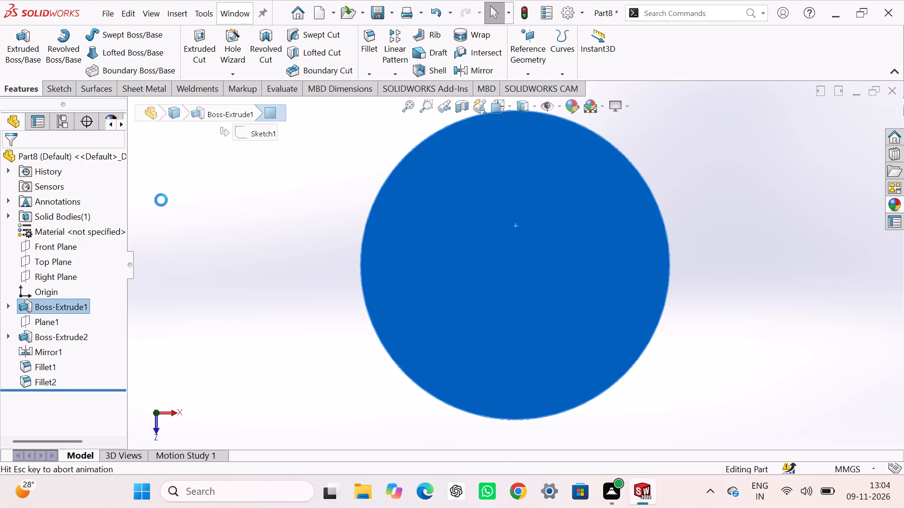
left_click(224, 219)
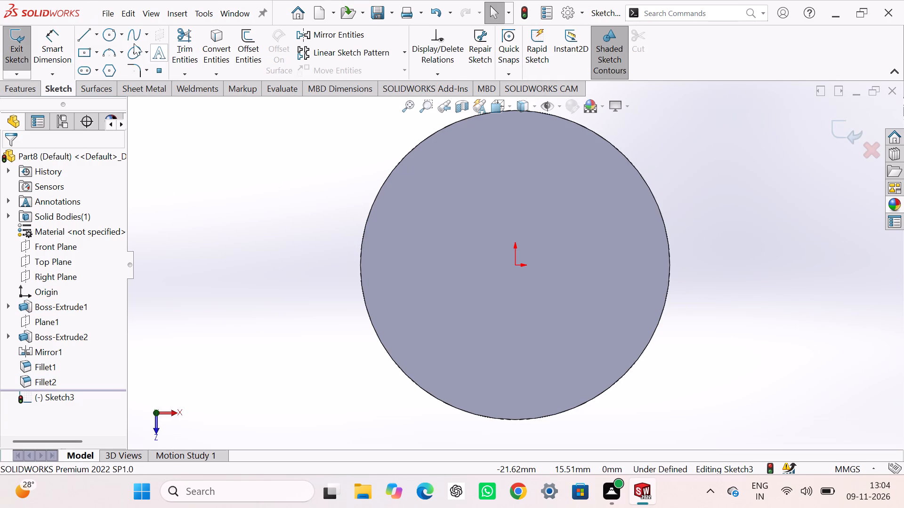
left_click(103, 32)
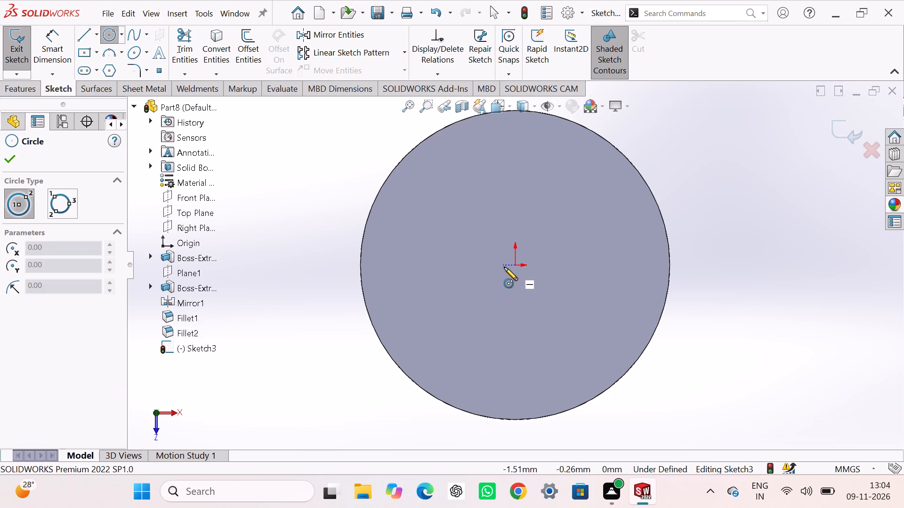
left_click(515, 265)
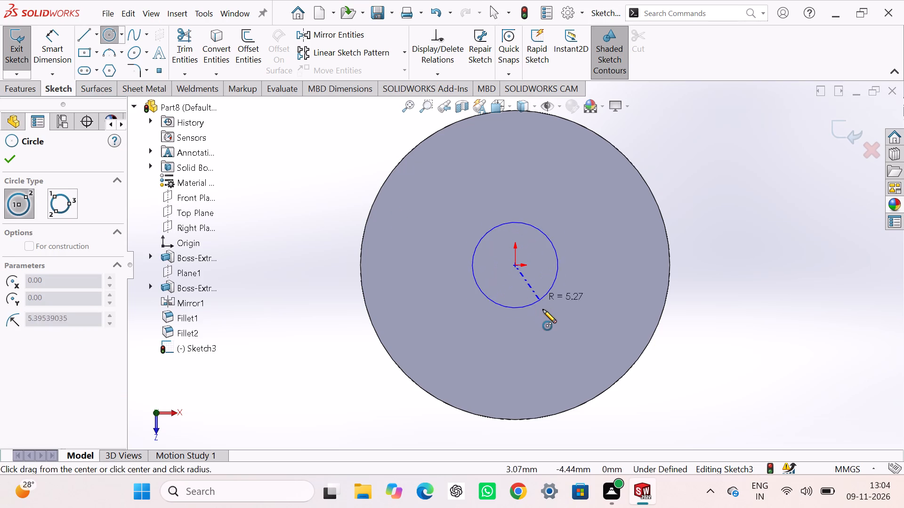
left_click(544, 315)
Dimension the diameter of the circle on the cylinder's top face.
right_click_drag(296, 274, 294, 189)
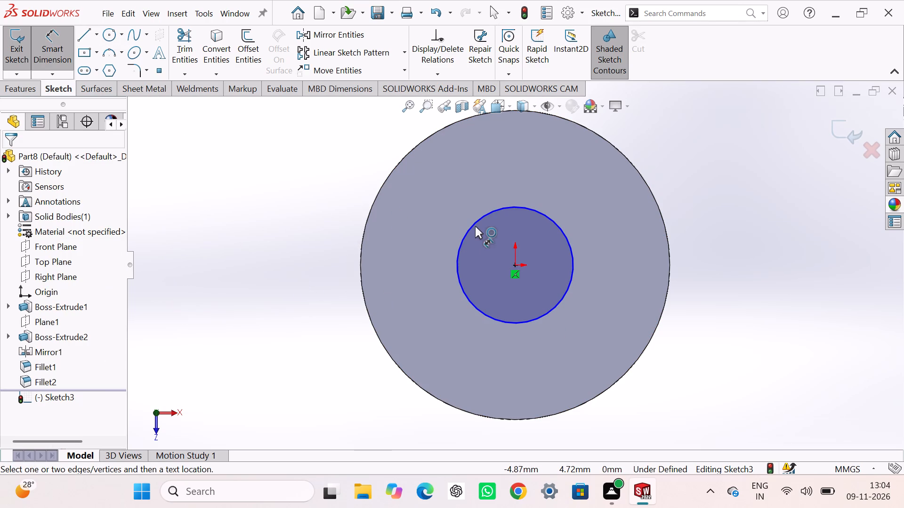
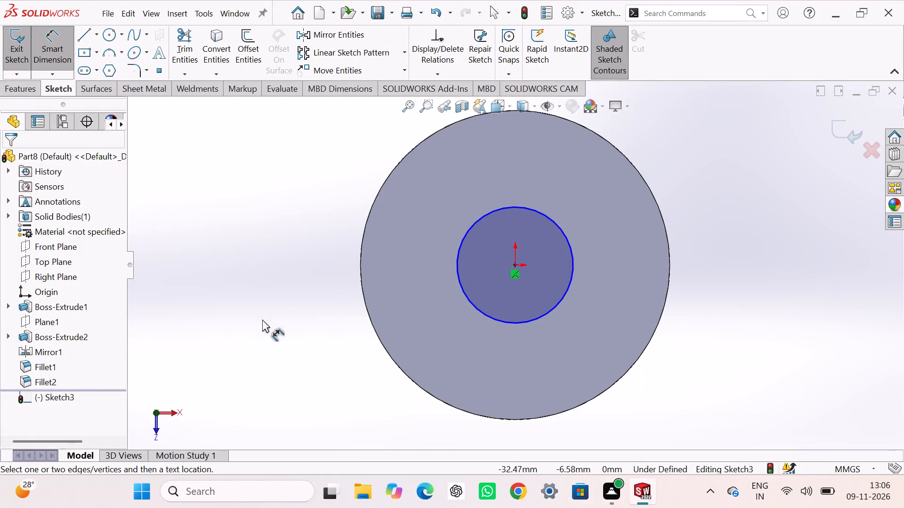
Dimension the centre circle on the cylinder's end face to a diameter of 9.53 mm and finish the sketch.
left_click(460, 283)
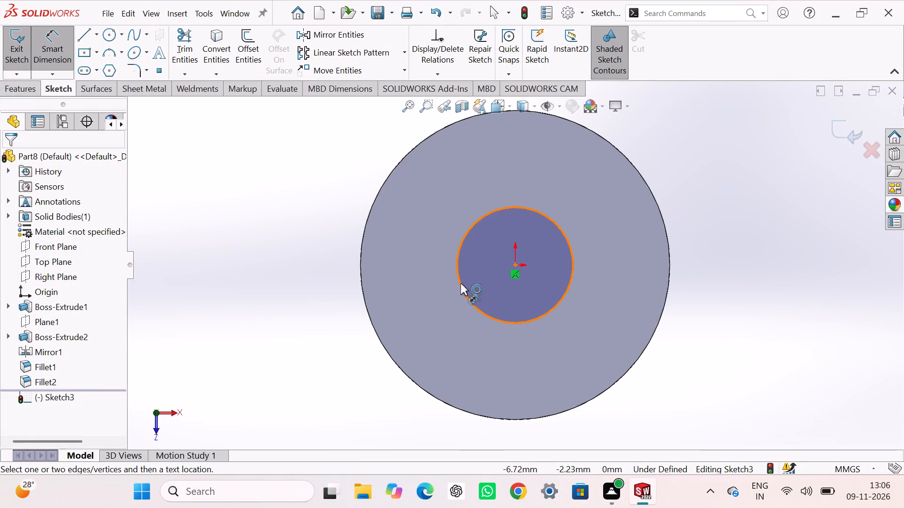
left_click(320, 275)
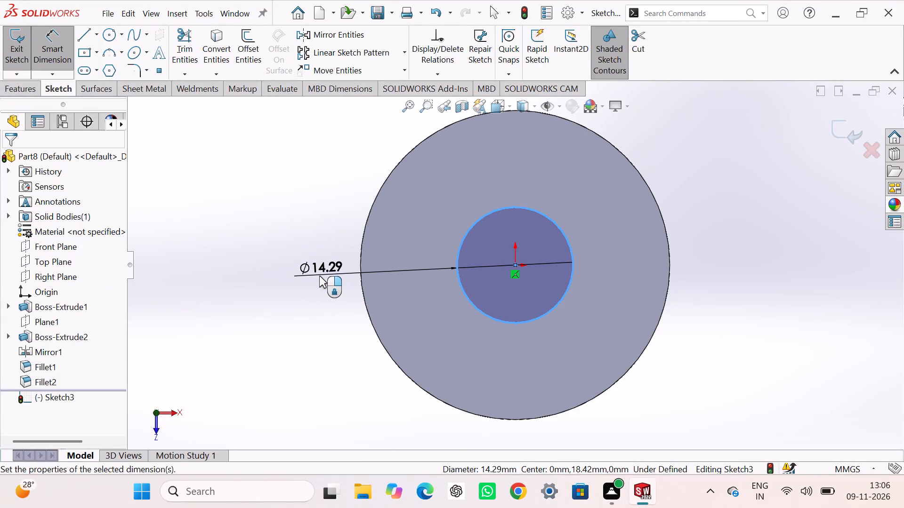
key("9")
type(".53")
key("Return")
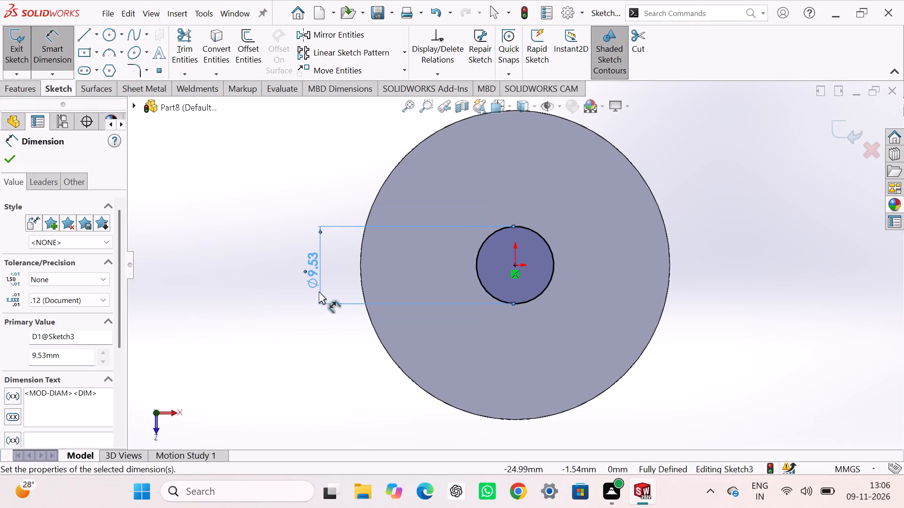
left_click(840, 124)
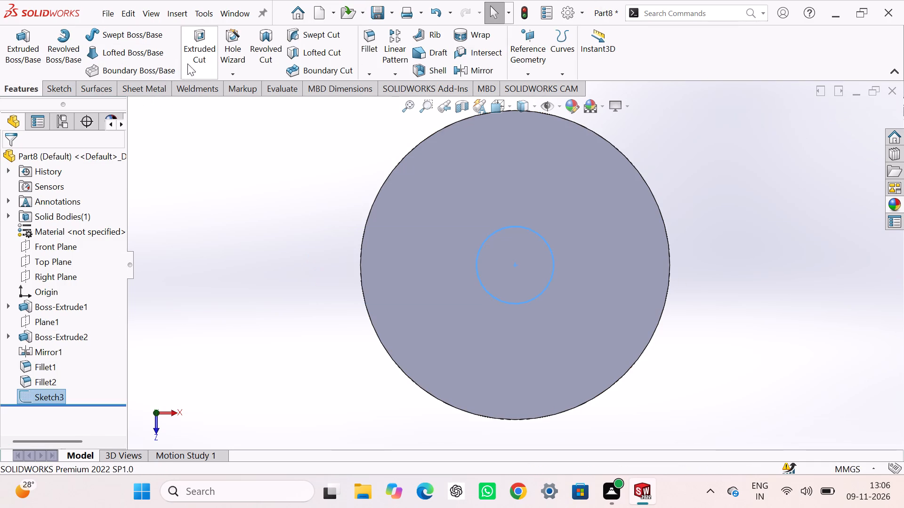
Cut-extrude the circle sketch Through All to make a central bore through the cylindrical body.
left_click(193, 43)
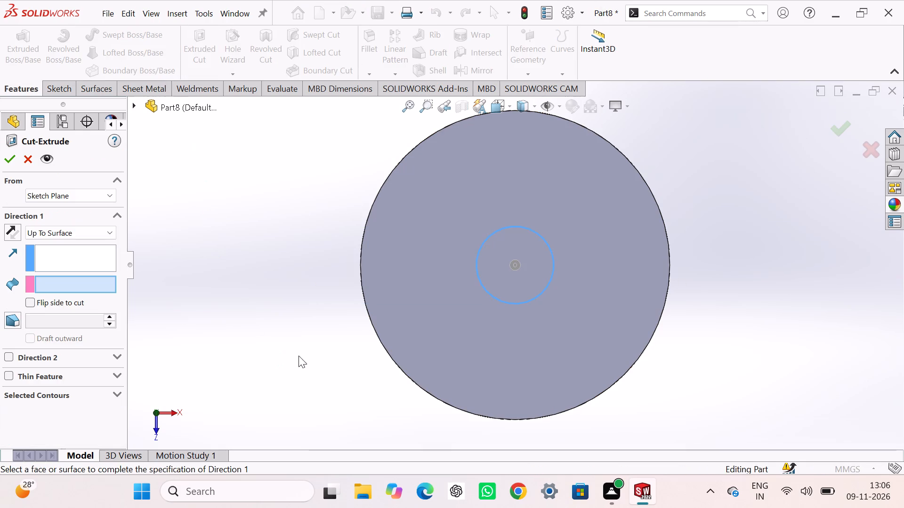
middle_click_drag(300, 354, 286, 214)
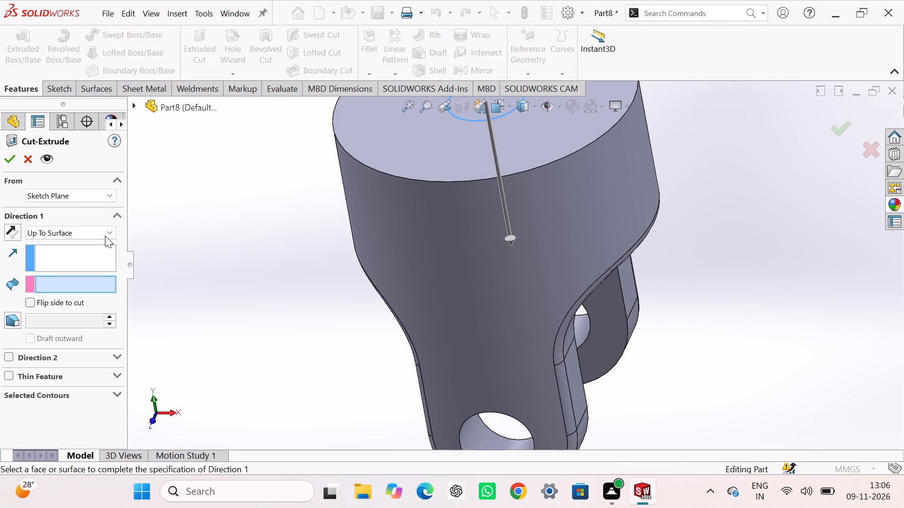
left_click_drag(104, 228, 106, 224)
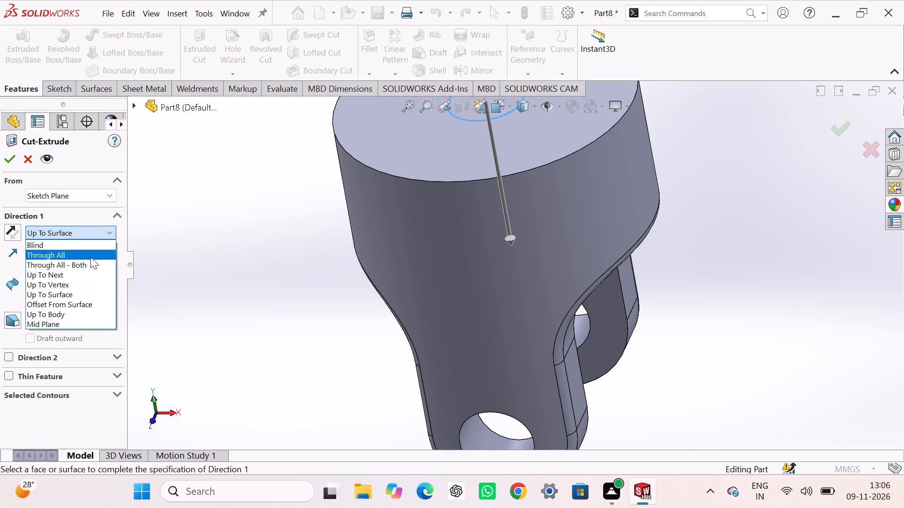
left_click(92, 256)
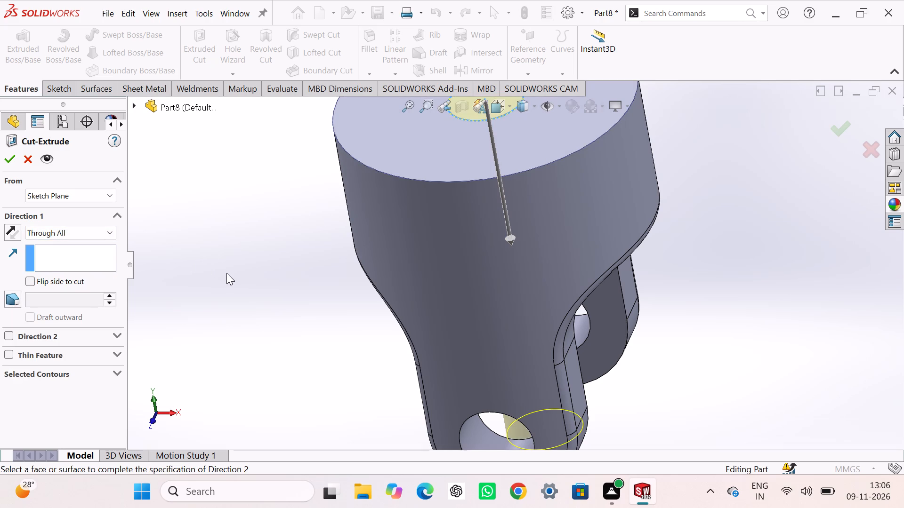
middle_click_drag(226, 272, 169, 303)
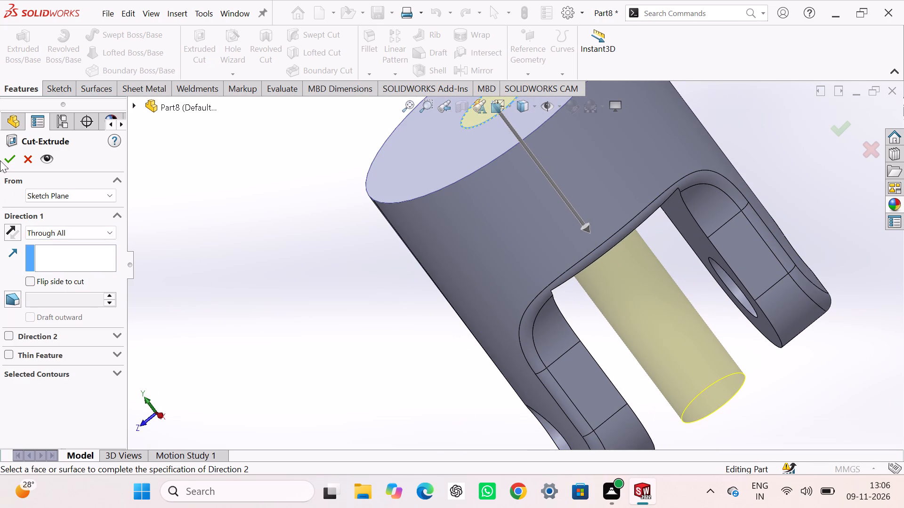
left_click(17, 153)
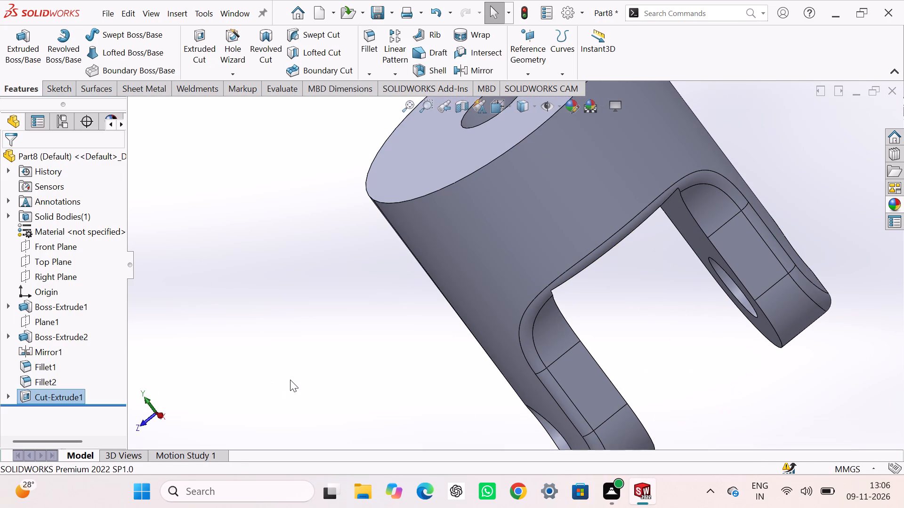
left_click(290, 380)
scroll(294, 375, "up", 3)
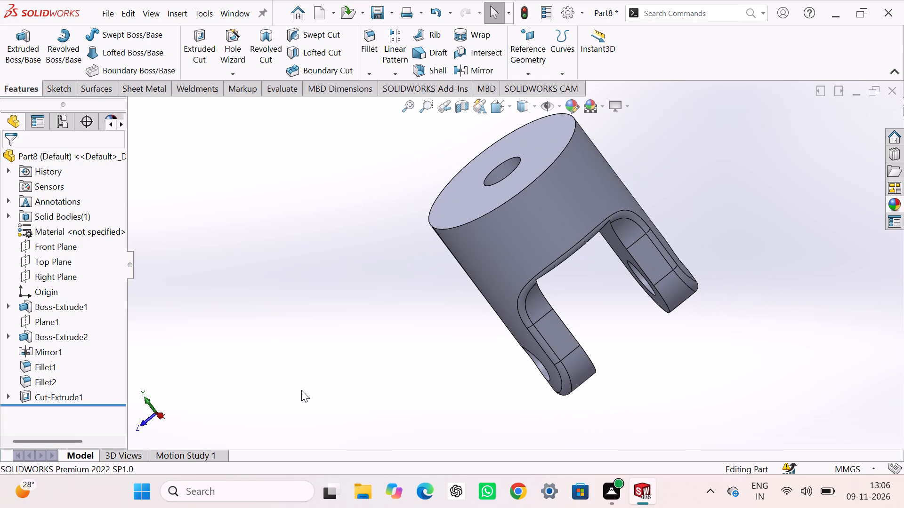
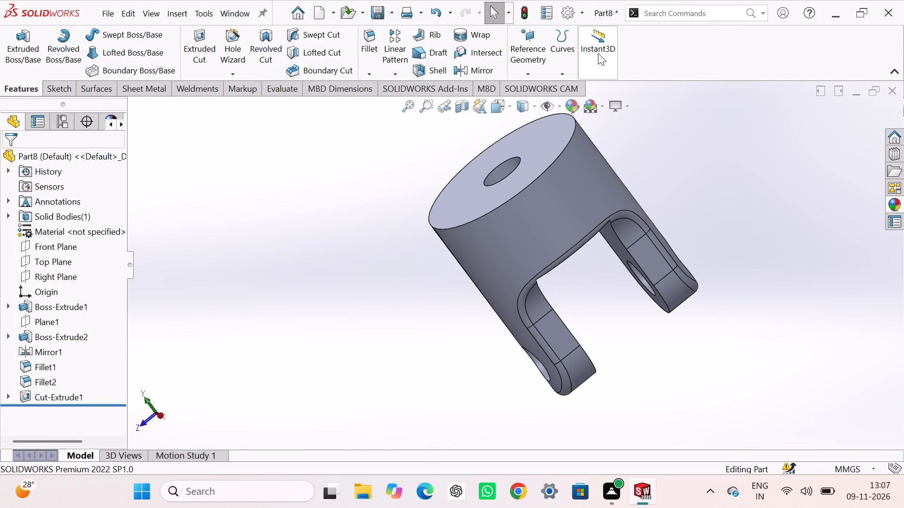
Change the whole part's appearance to the palest green of the standard color swatches (red 192, green 255).
left_click(572, 111)
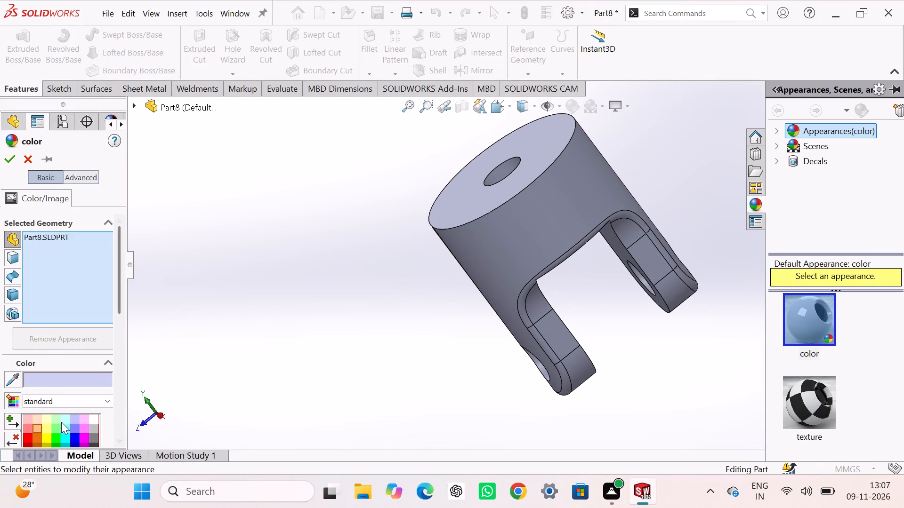
left_click(56, 421)
left_click(57, 433)
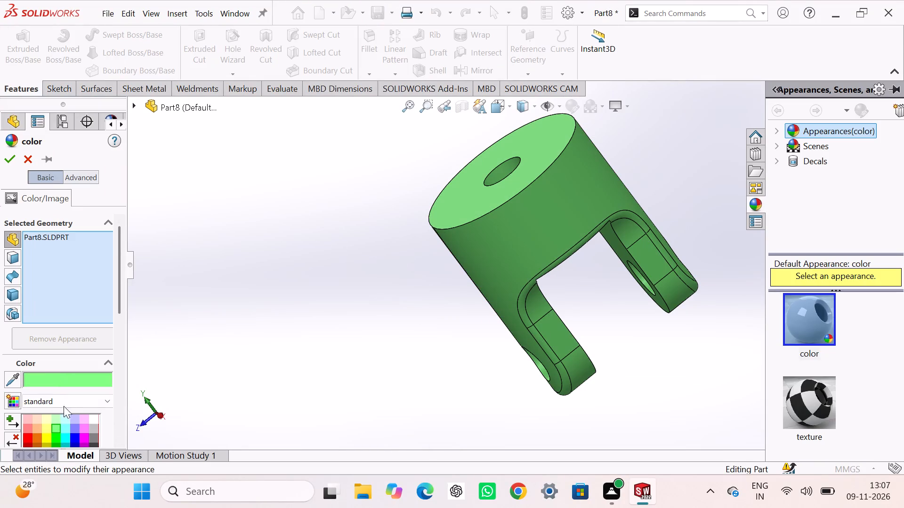
left_click(55, 419)
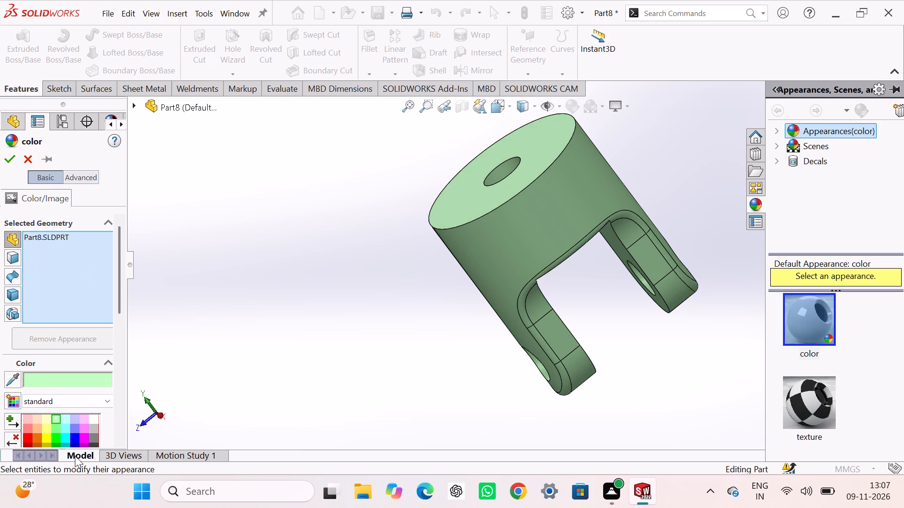
left_click(58, 436)
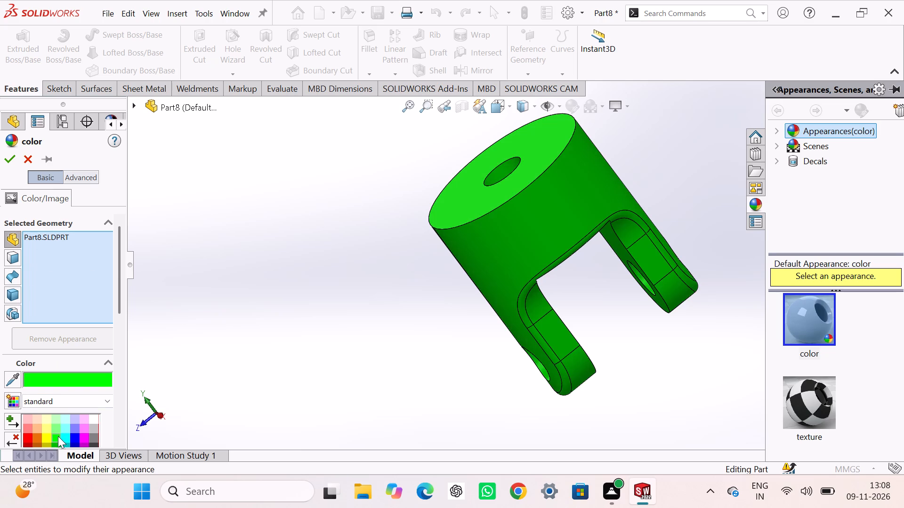
scroll(58, 436, "down", 2)
left_click(55, 322)
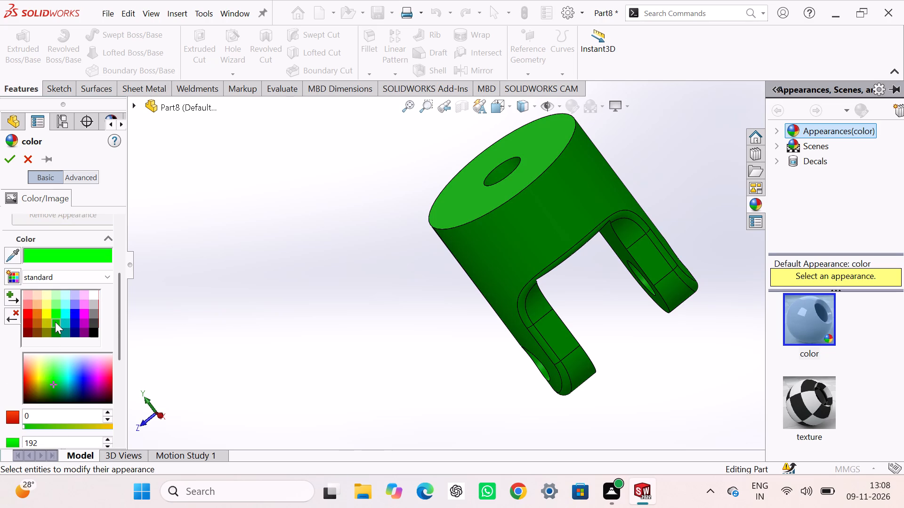
left_click(56, 292)
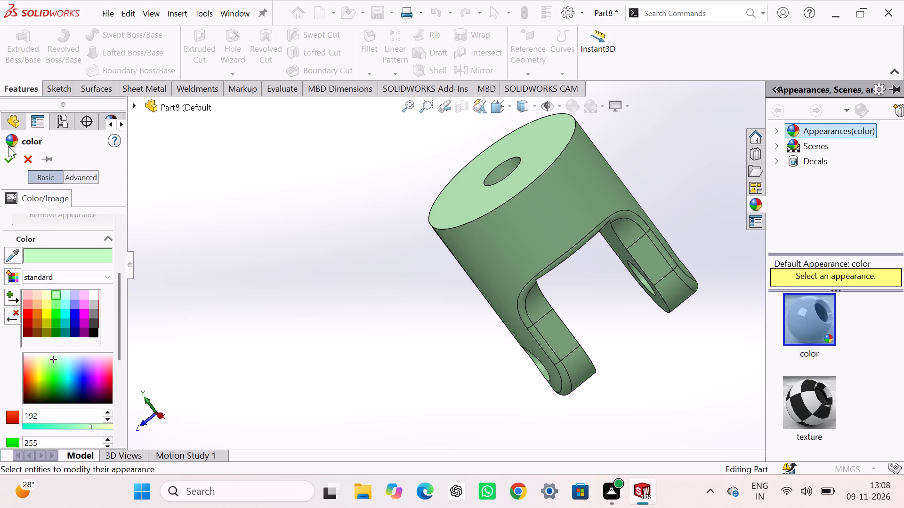
left_click(10, 152)
left_click(384, 270)
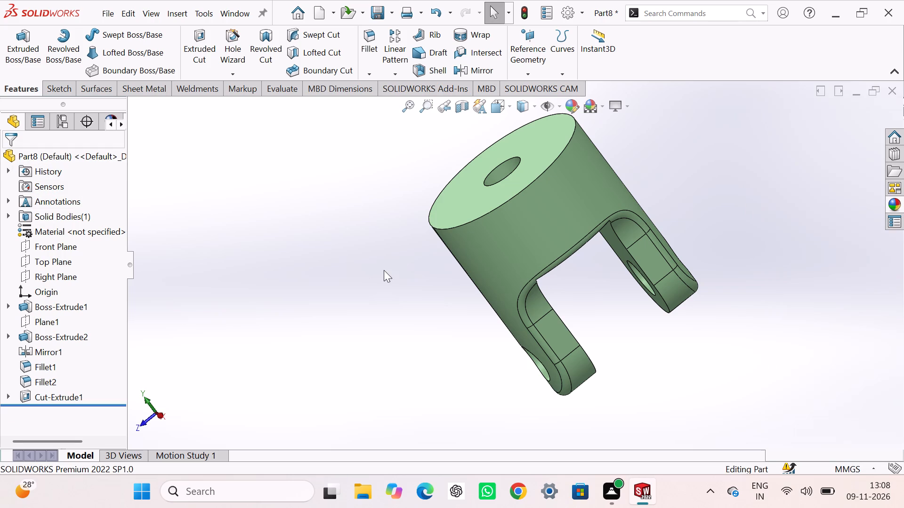
Save the part file.
key("ctrl+s")
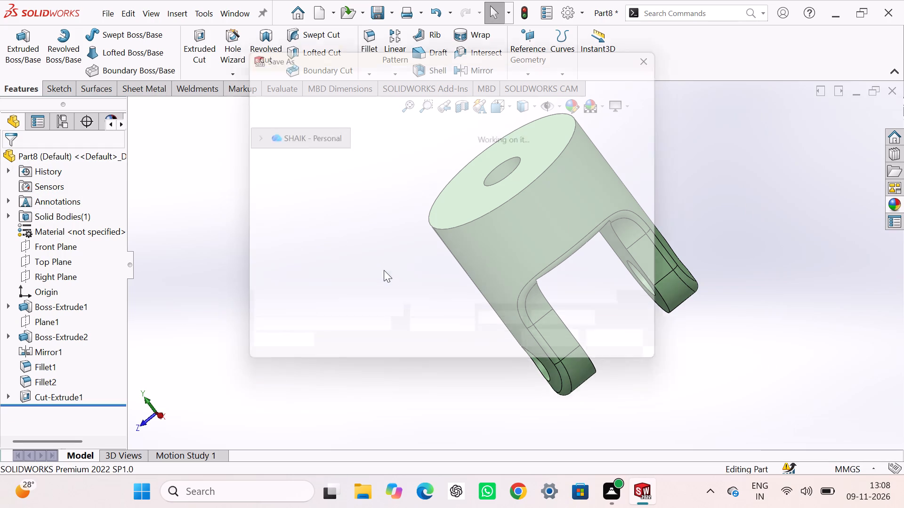
left_click(547, 347)
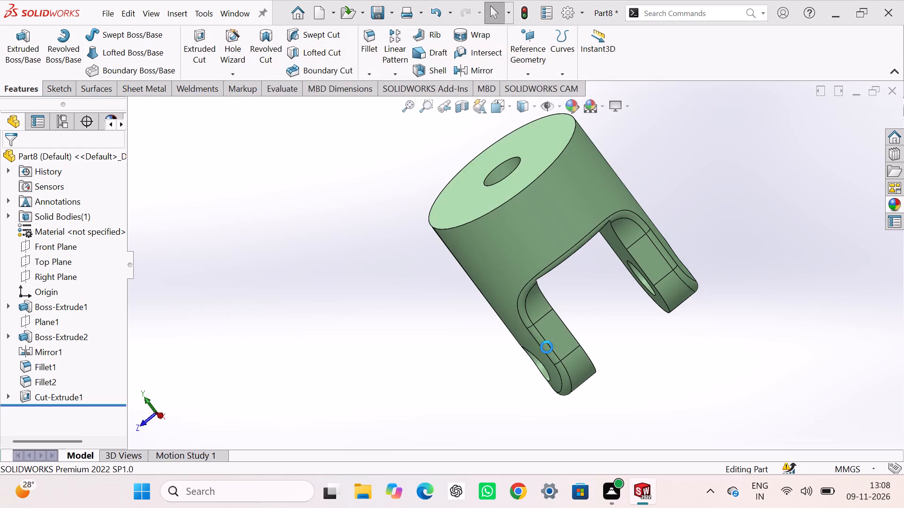
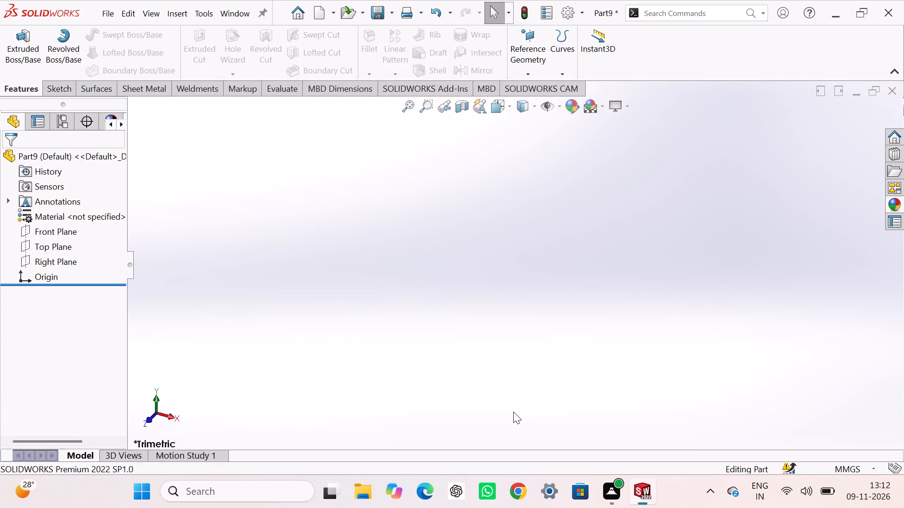
Sketch a circle of about 24.7 mm radius centred on the origin on the Front Plane.
left_click(71, 230)
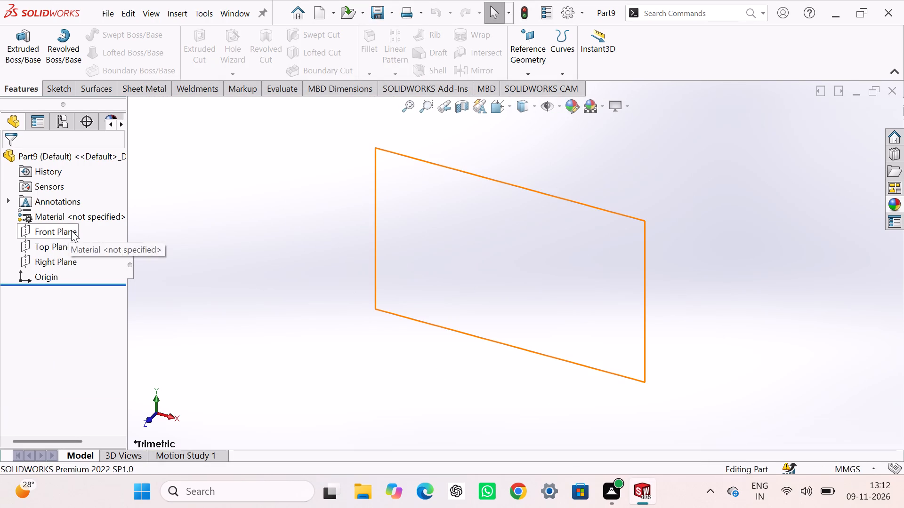
left_click(80, 220)
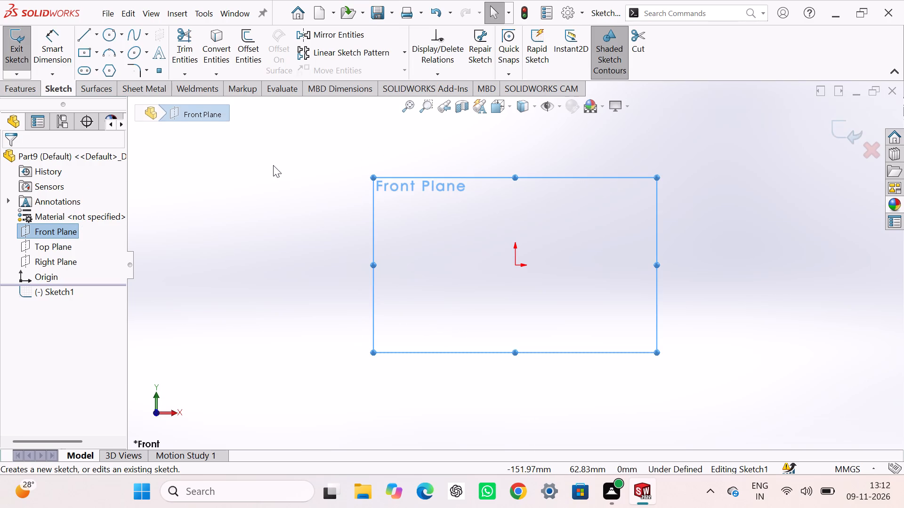
left_click(273, 165)
left_click(110, 39)
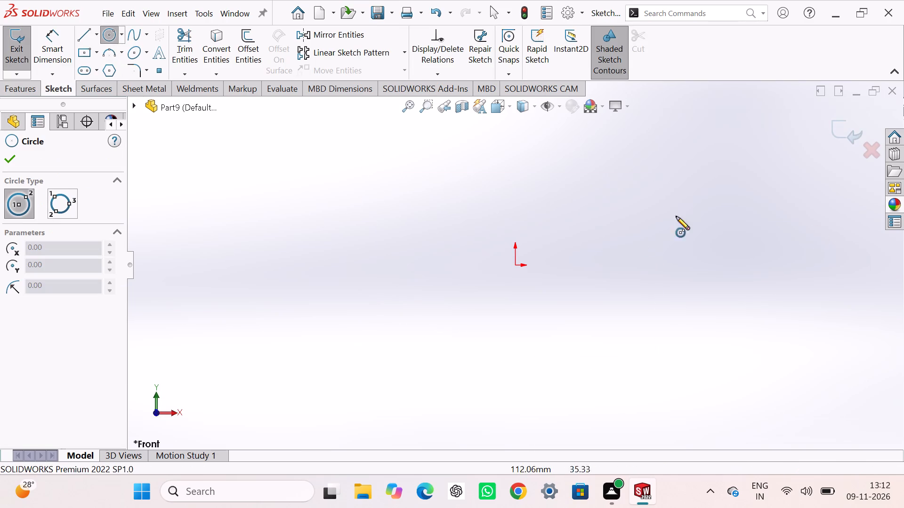
left_click(517, 267)
left_click(527, 302)
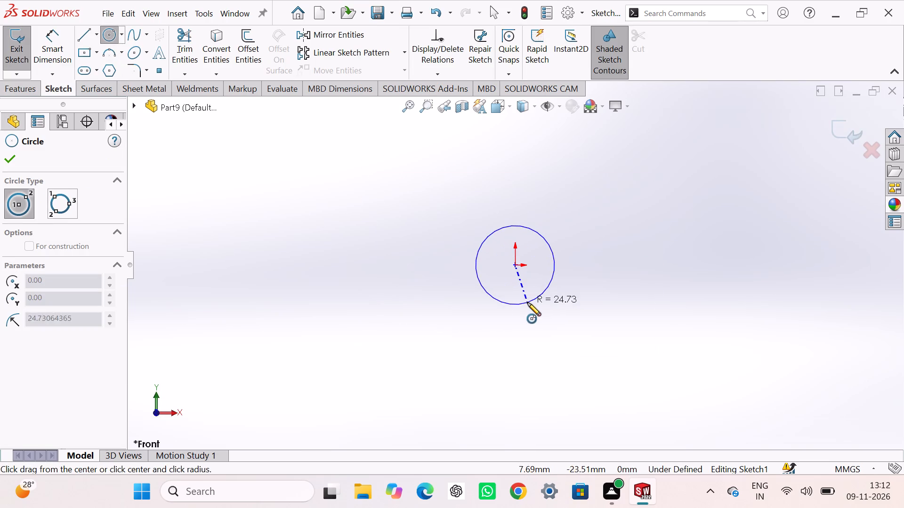
Dimension the circle's diameter as 9.52 mm and close the sketch.
right_click_drag(415, 349, 430, 211)
left_click(481, 246)
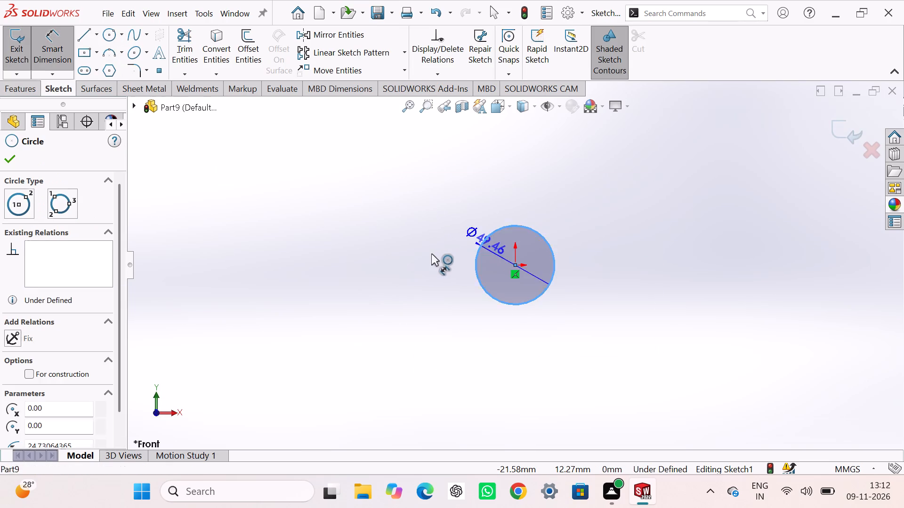
left_click(426, 254)
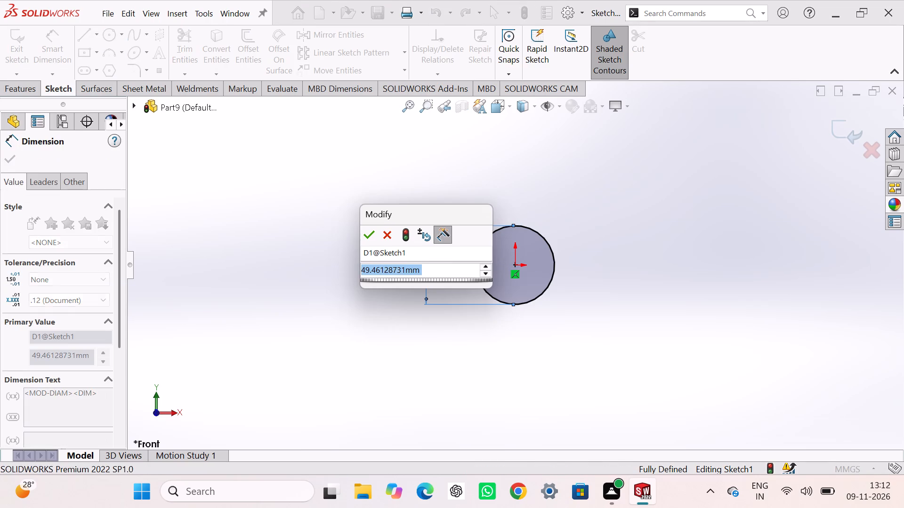
key("9")
key("period")
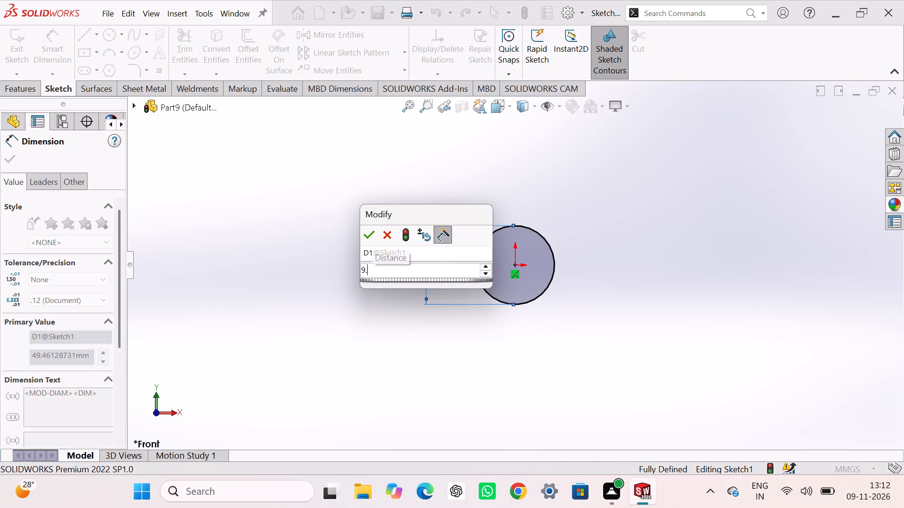
type("52")
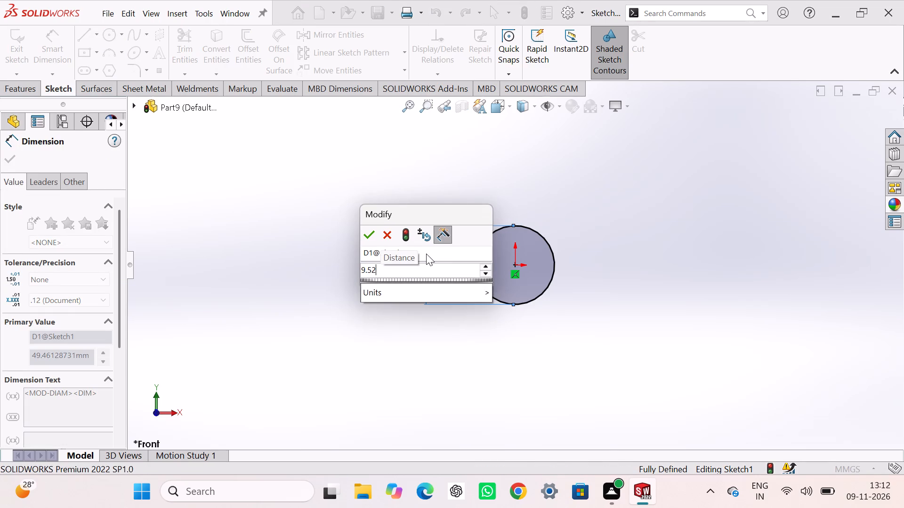
key("Return")
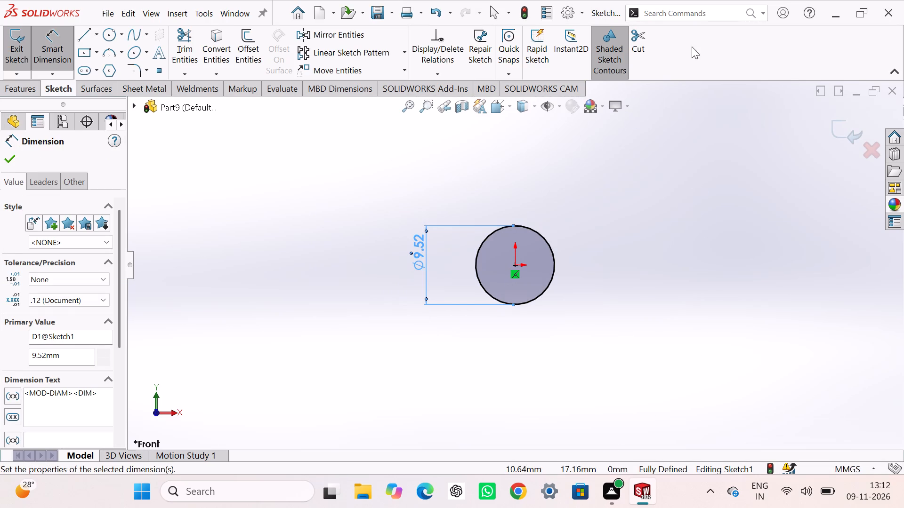
left_click(828, 123)
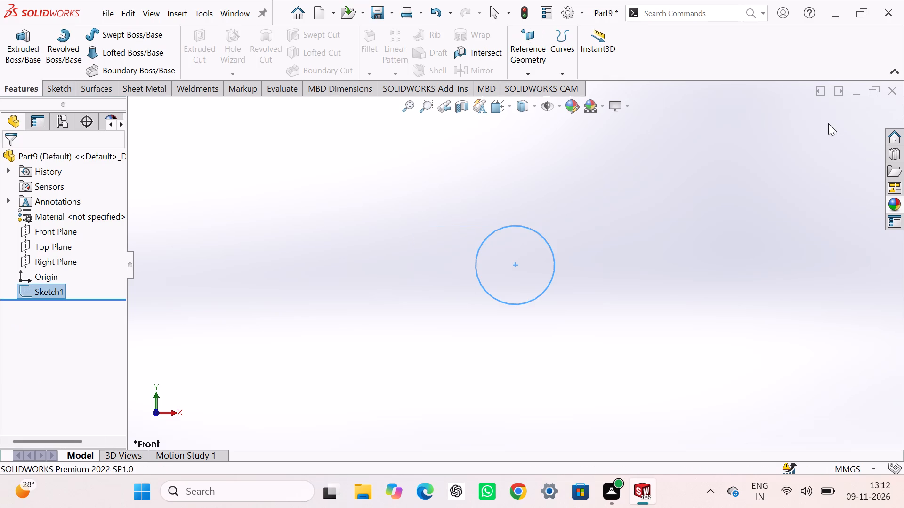
Extrude the circle as a blind boss with a depth of 12.70 mm.
left_click(29, 50)
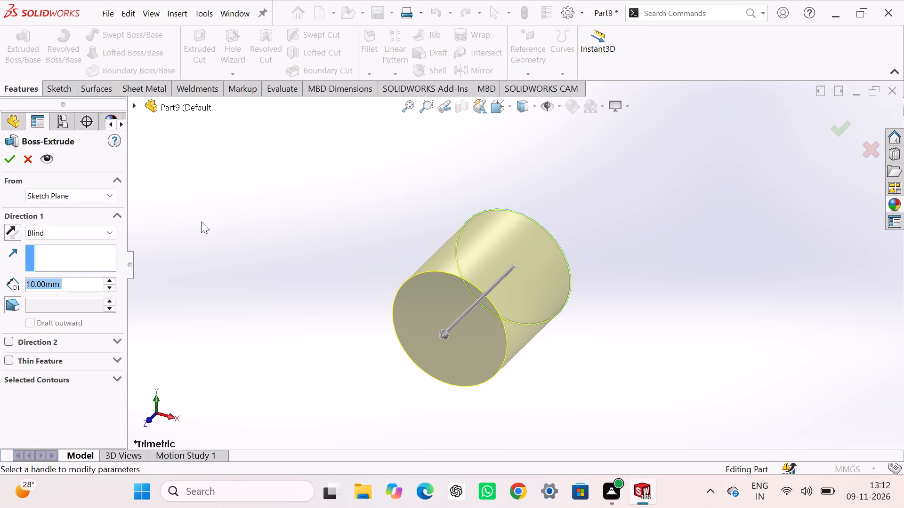
type("12")
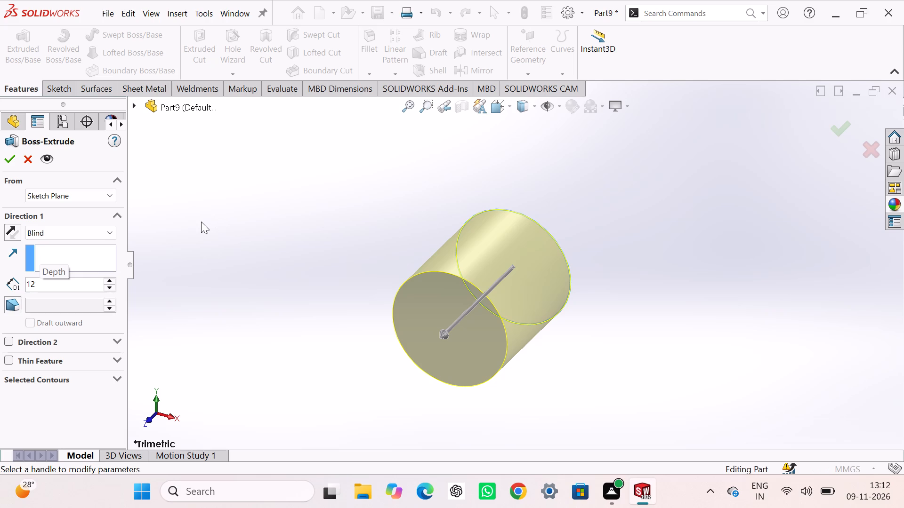
key("period")
type("70")
key("Return")
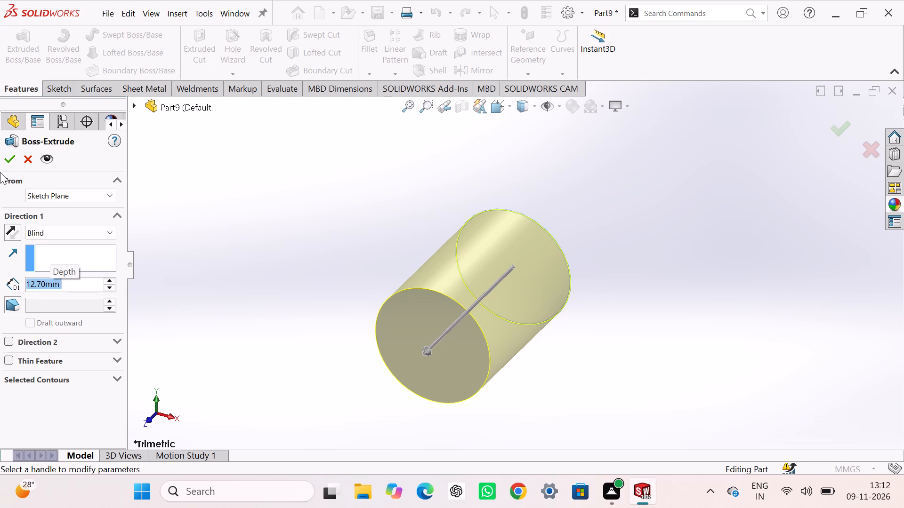
left_click(7, 165)
left_click(307, 195)
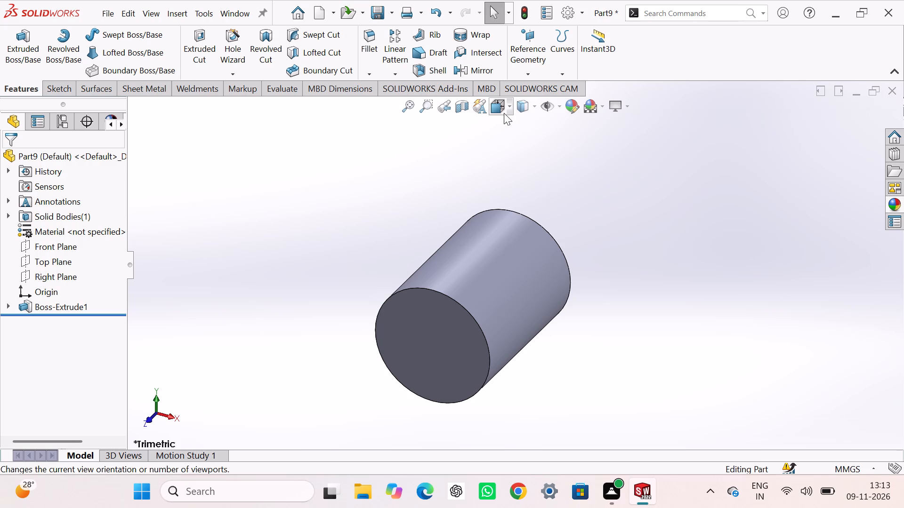
Change the whole part's appearance to the medium blue in the second row of the standard color swatches.
left_click(570, 105)
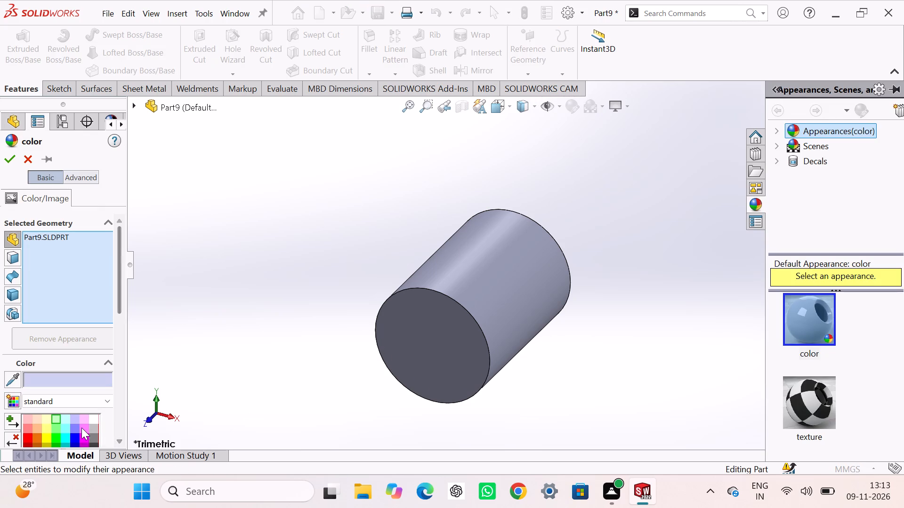
left_click(73, 428)
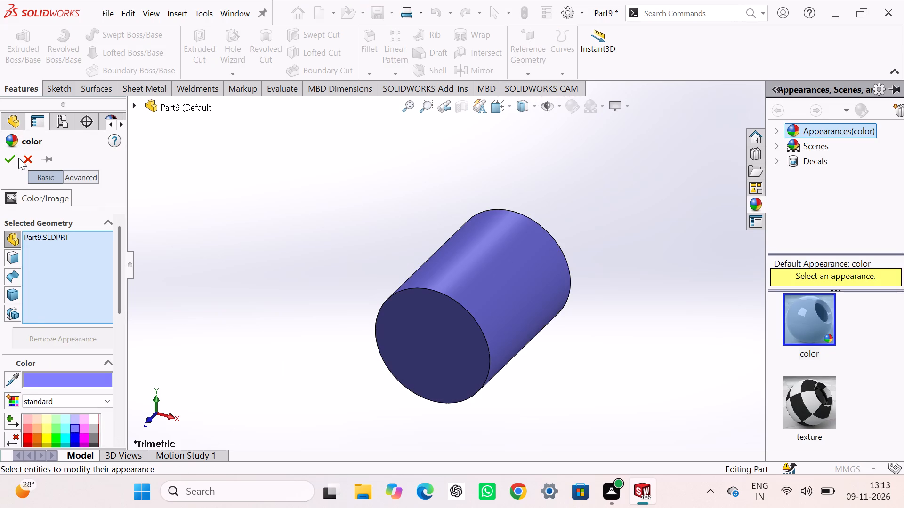
left_click(13, 159)
left_click(221, 186)
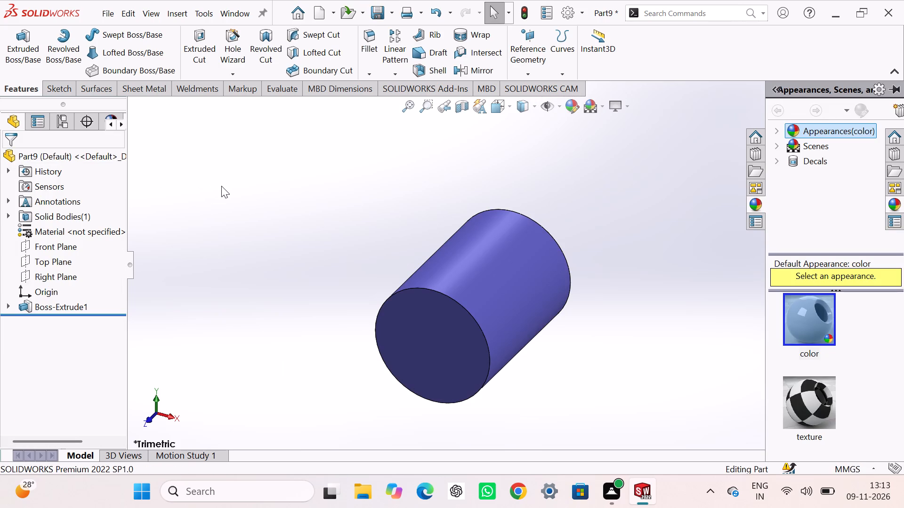
Save the part as Part9.SLDPRT in the Solidworks folder.
key("ctrl+s")
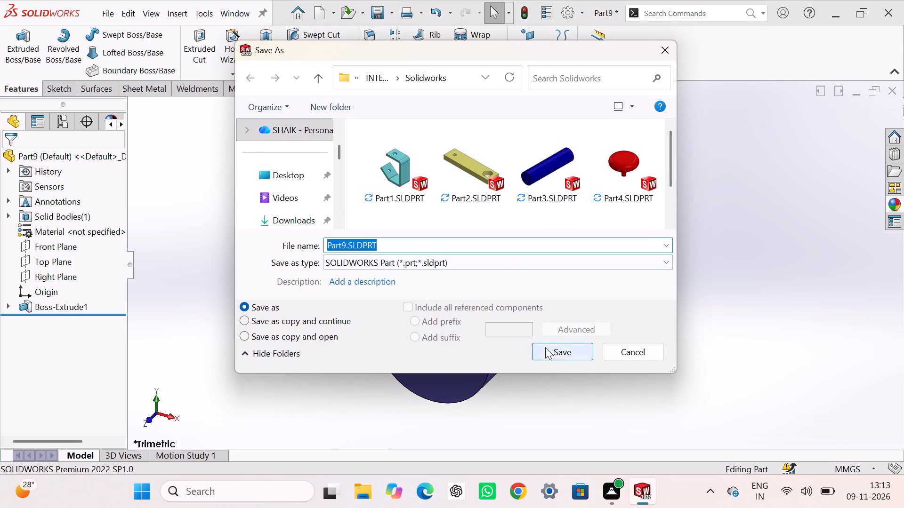
left_click(545, 347)
left_click(623, 316)
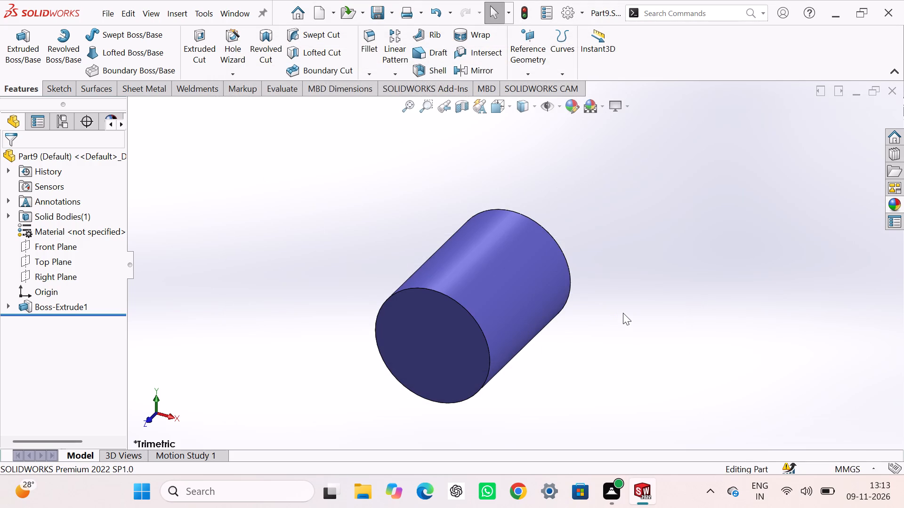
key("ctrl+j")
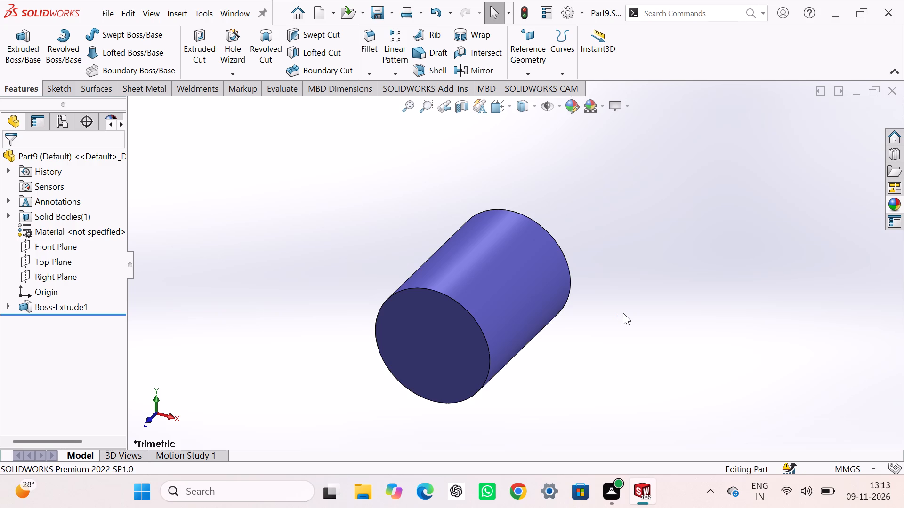
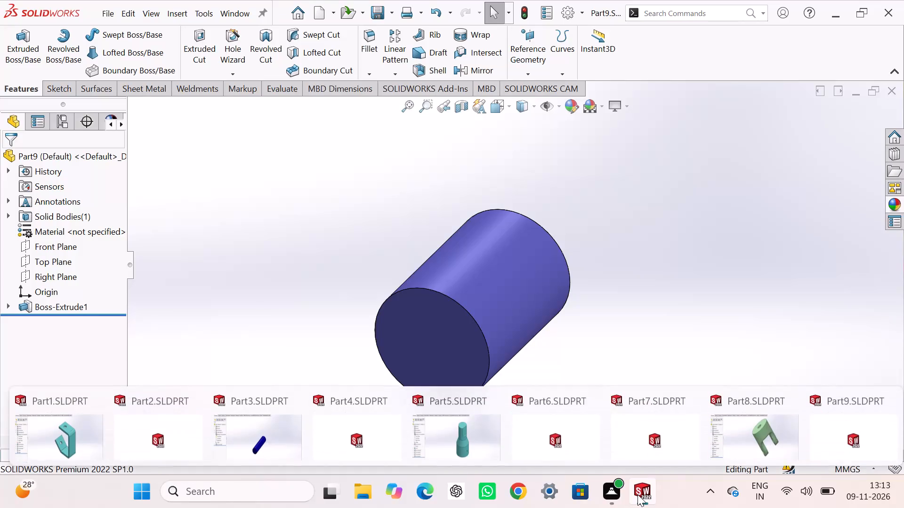
Close the open documents Part1 through Part8, leaving Part9 open.
left_click(92, 401)
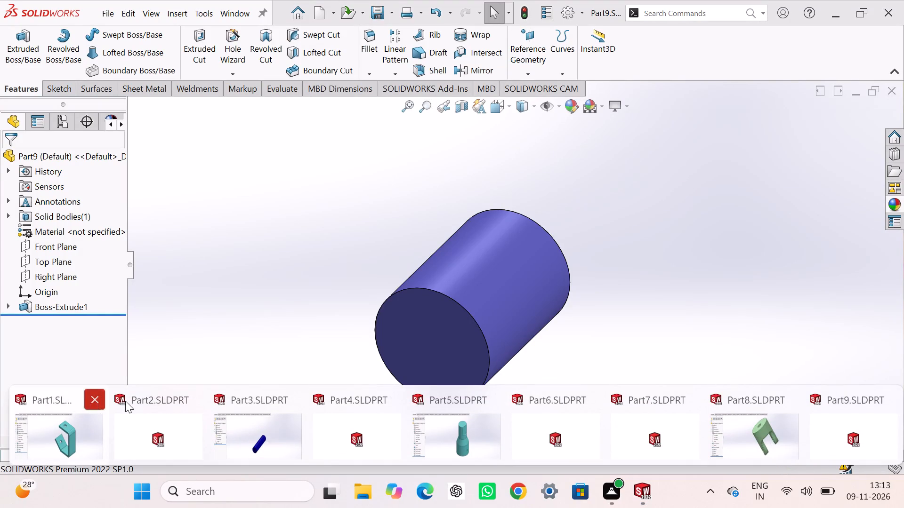
left_click(197, 391)
left_click(289, 393)
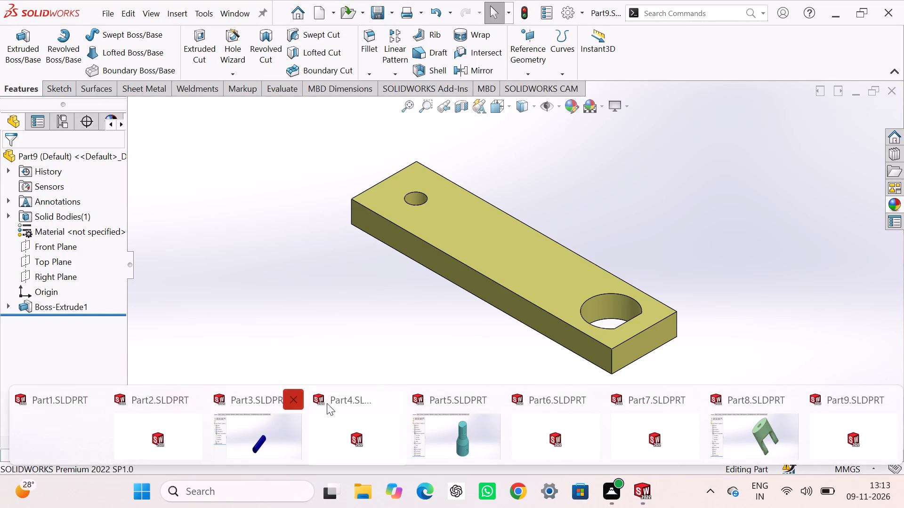
left_click(392, 399)
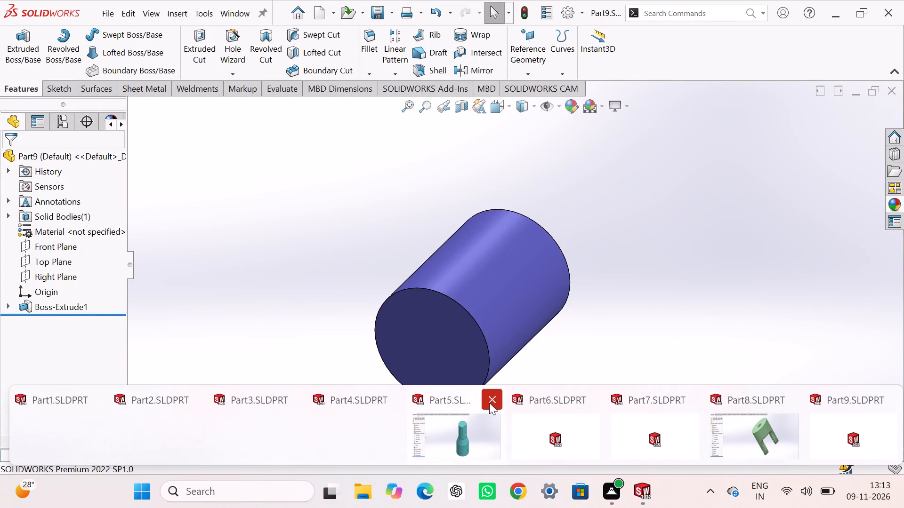
left_click(489, 403)
left_click(594, 398)
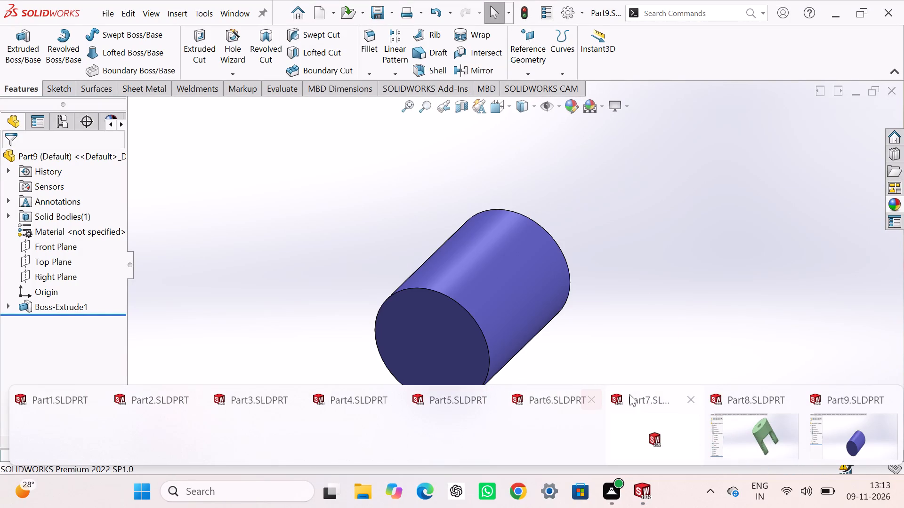
left_click(689, 398)
left_click(794, 396)
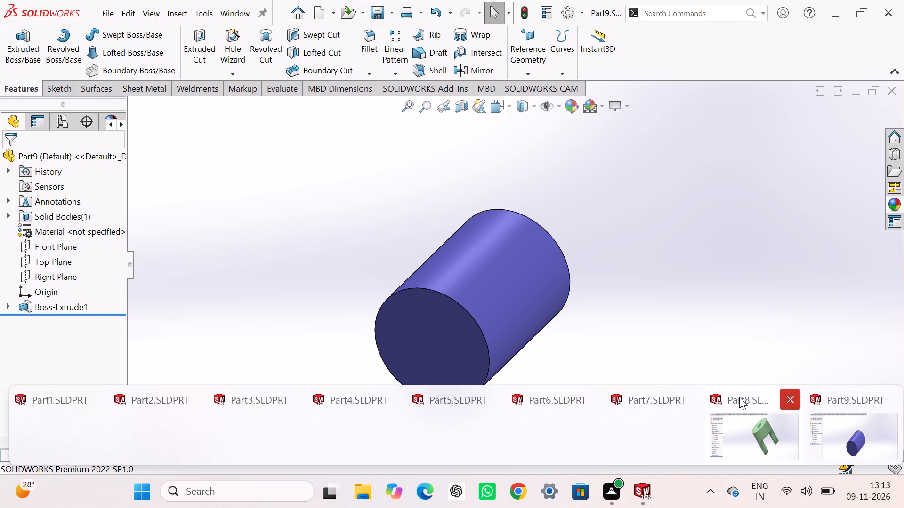
left_click(672, 307)
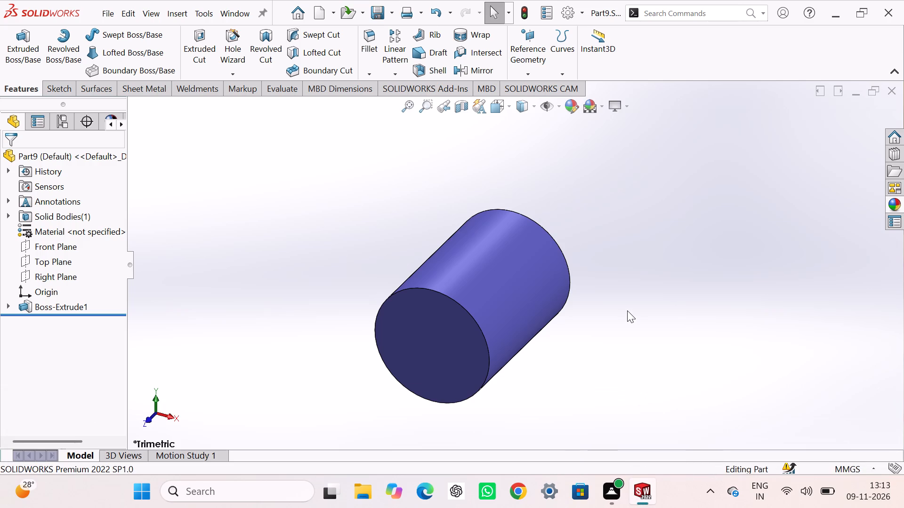
Create a new assembly document and close the Part9 window.
key("ctrl+n")
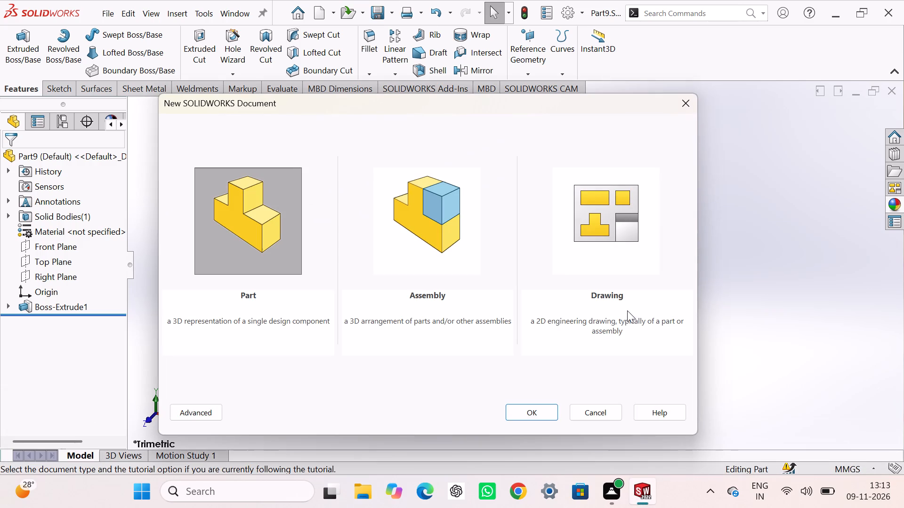
left_click(379, 246)
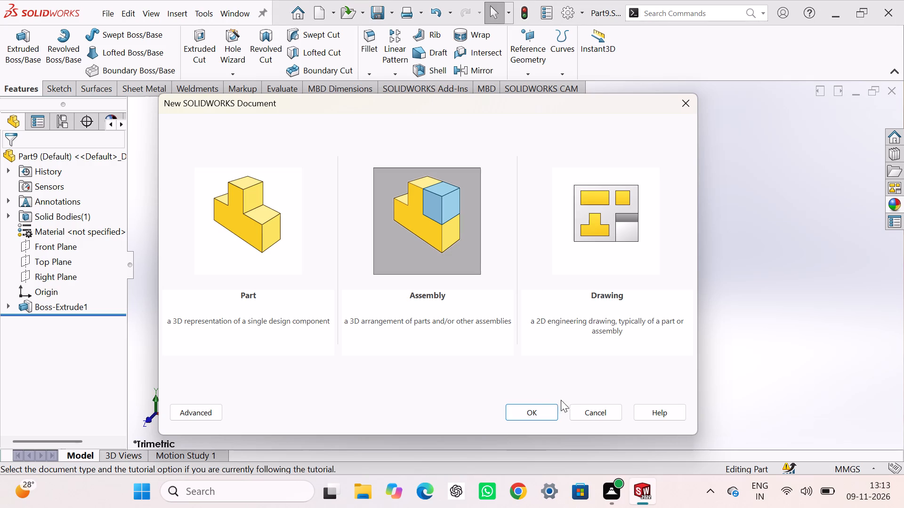
left_click(546, 415)
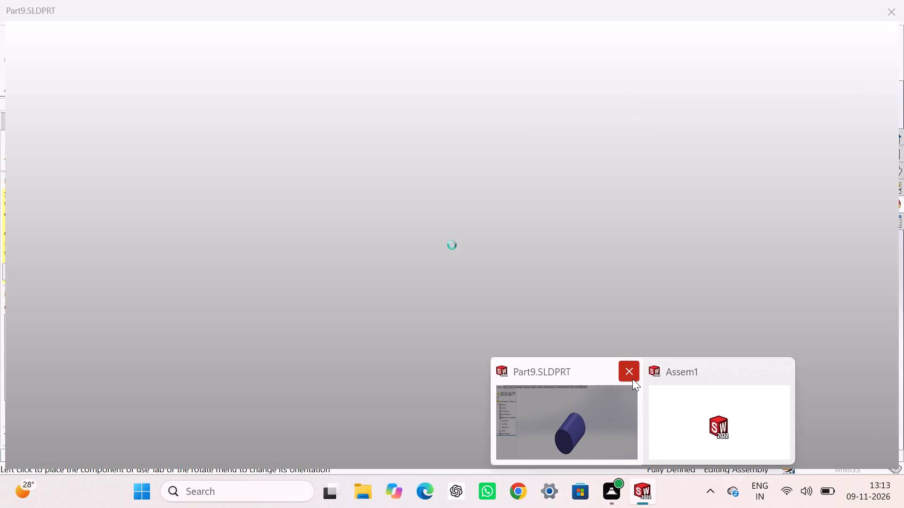
left_click(632, 379)
left_click(620, 302)
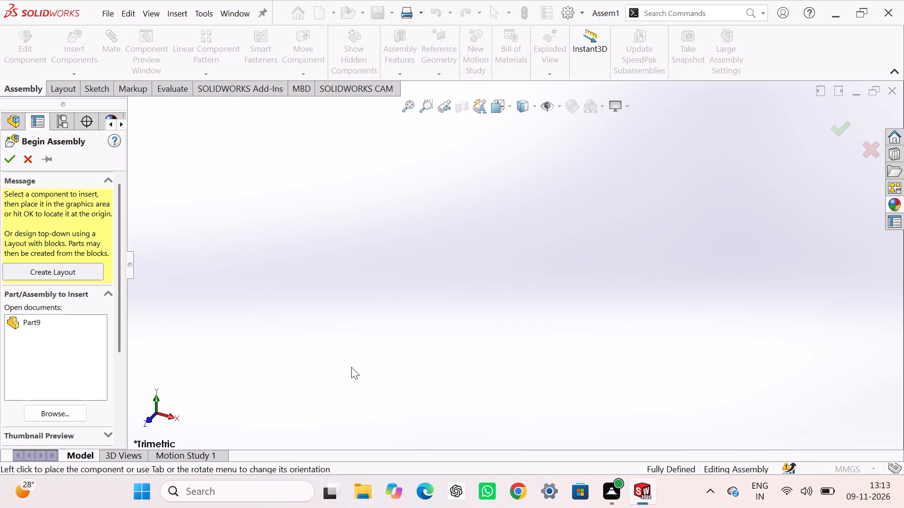
Insert Part1.SLDPRT from the Solidworks folder as the assembly's first component and place it freely in the graphics area.
left_click(67, 415)
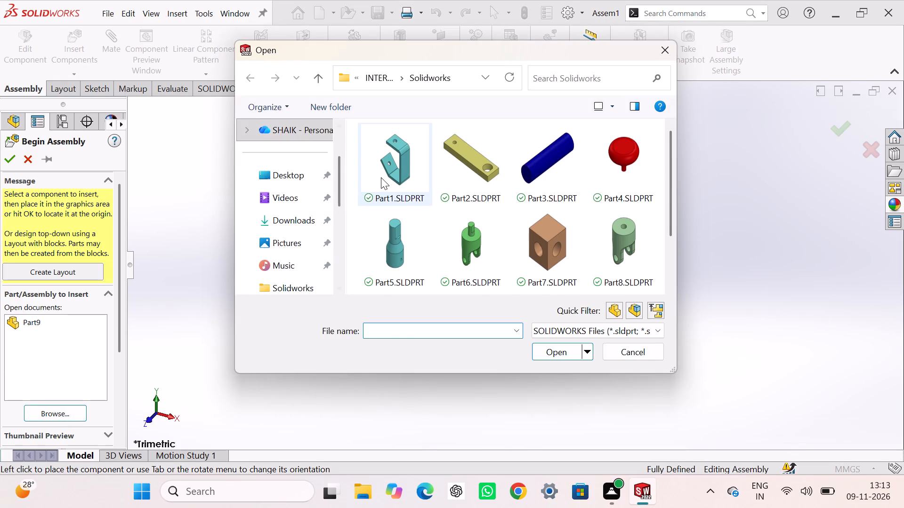
left_click(381, 177)
left_click(569, 351)
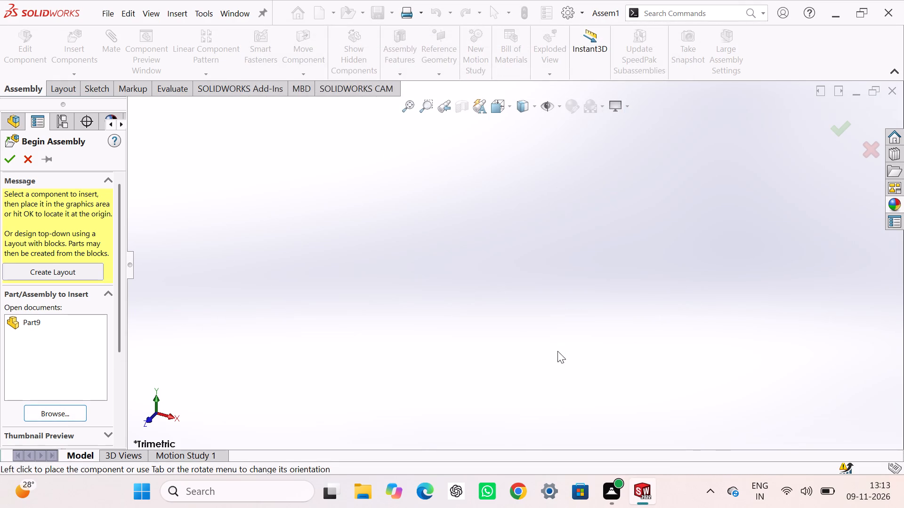
left_click(512, 277)
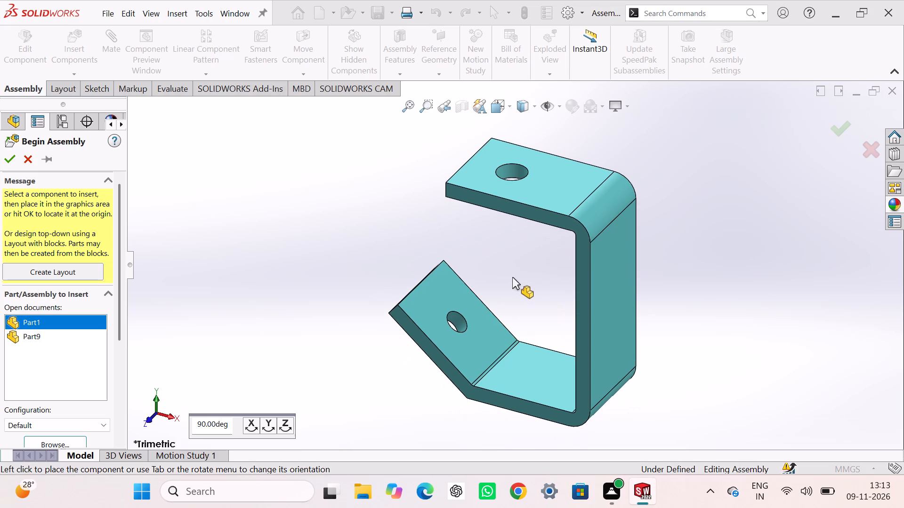
left_click(264, 331)
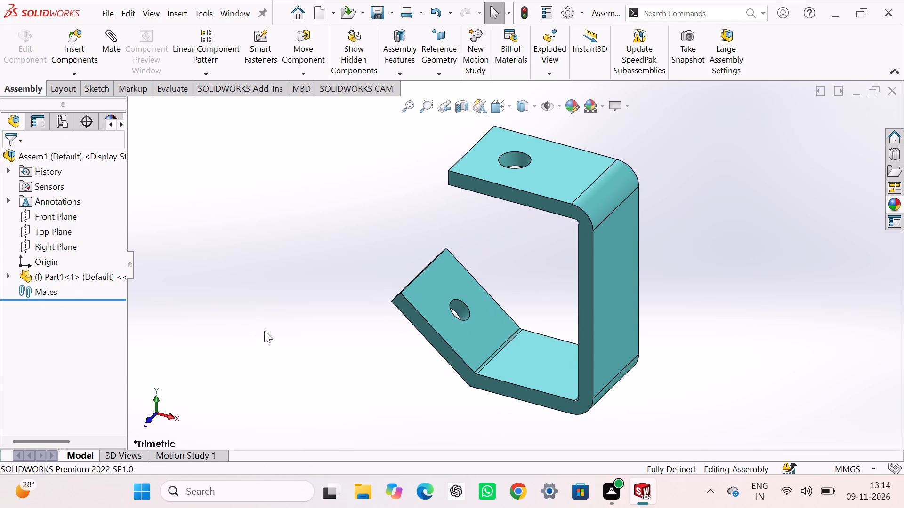
Float the fixed Part1 component so it can be positioned with mates.
right_click(525, 367)
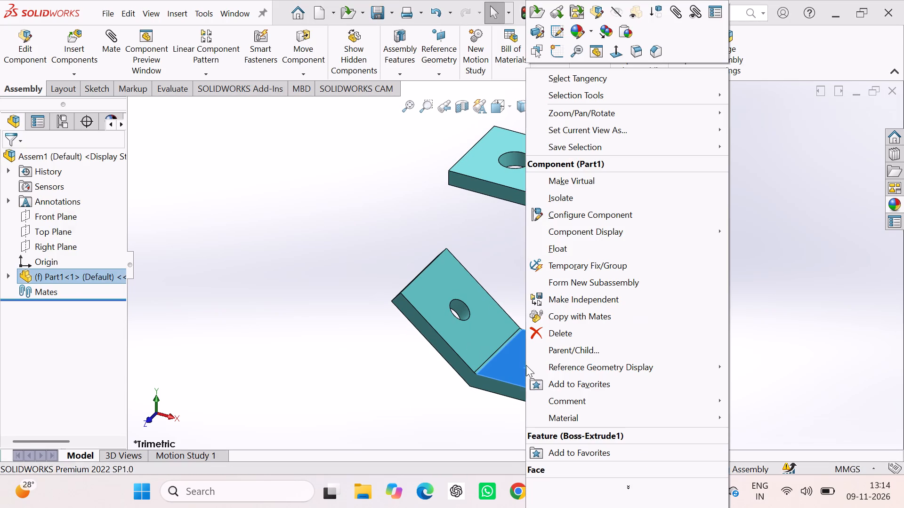
left_click(540, 249)
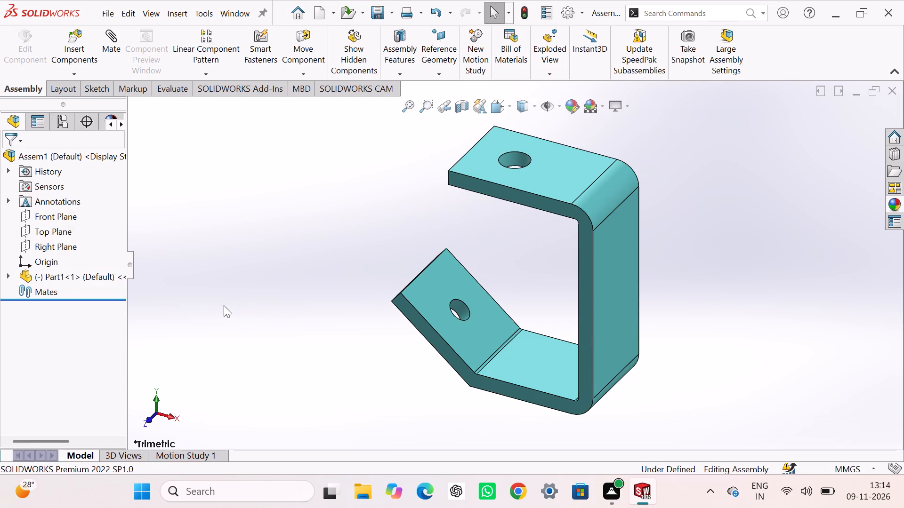
left_click(224, 305)
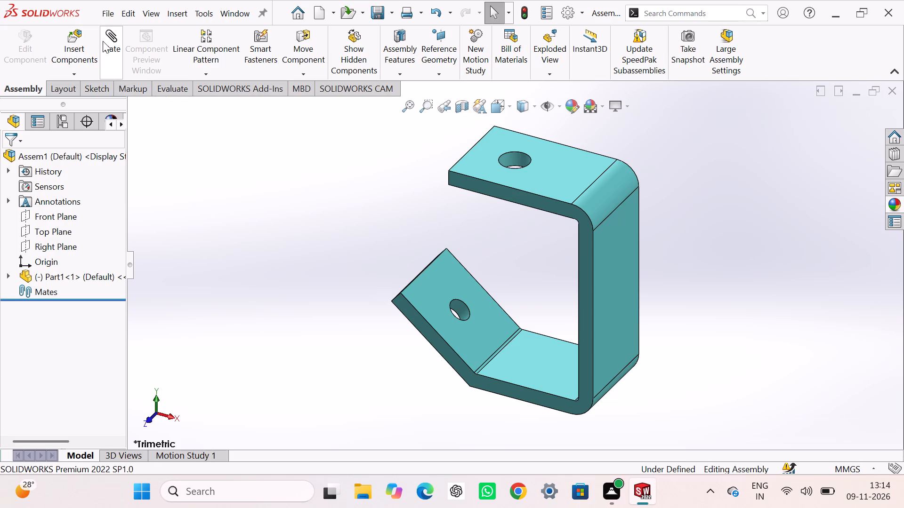
Add a coincident mate between the assembly's Front Plane and Part1's Front Plane.
left_click(104, 41)
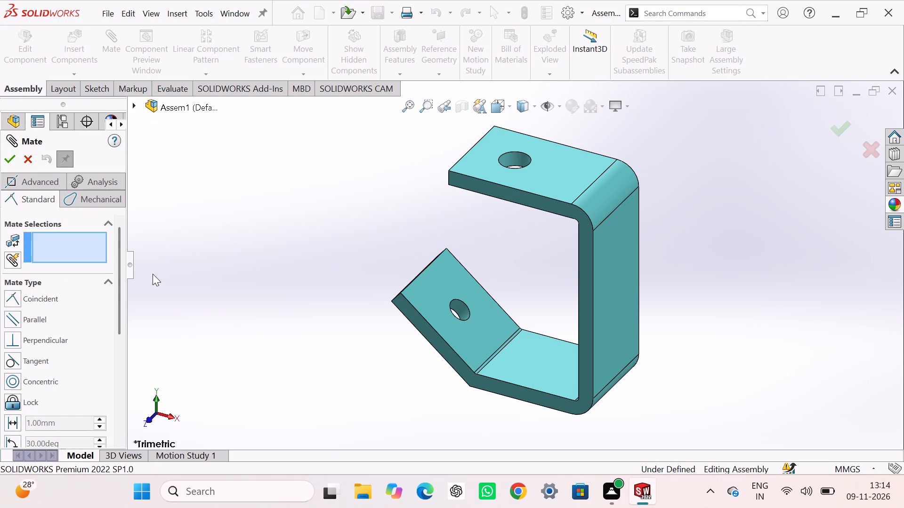
left_click(132, 106)
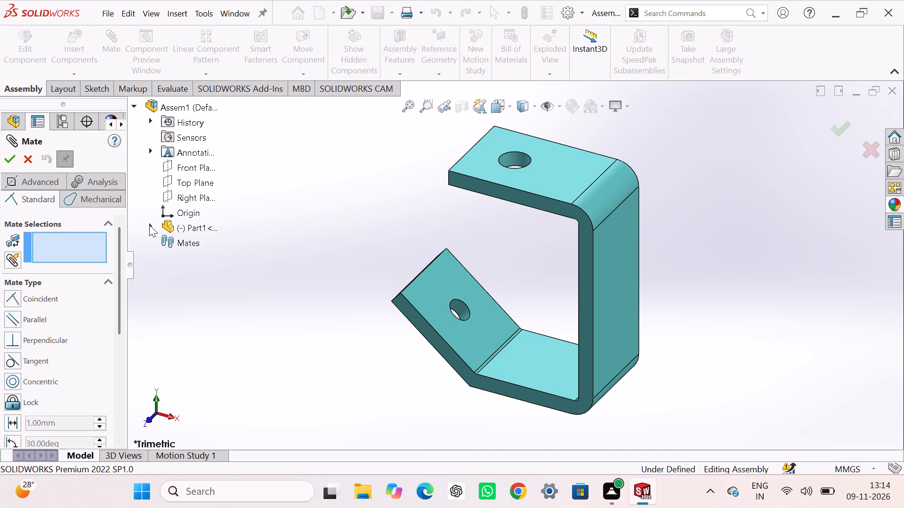
left_click(149, 225)
left_click(182, 170)
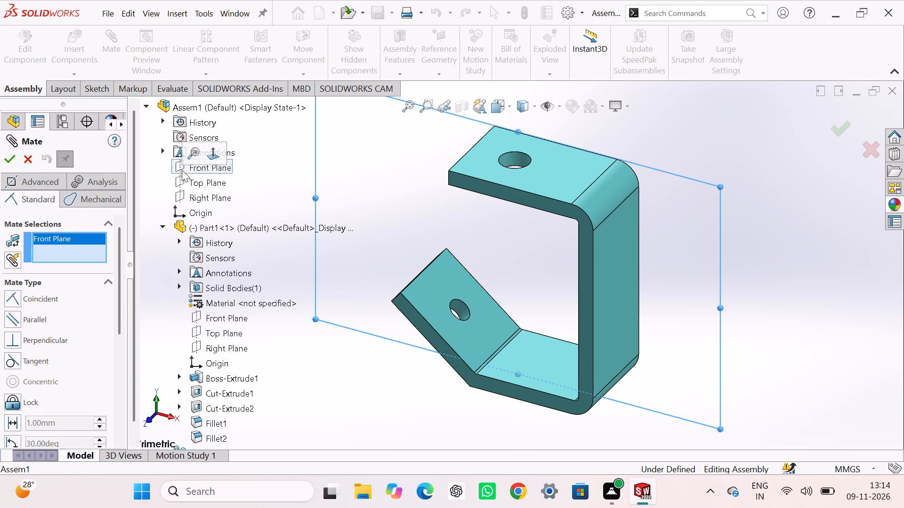
left_click(200, 318)
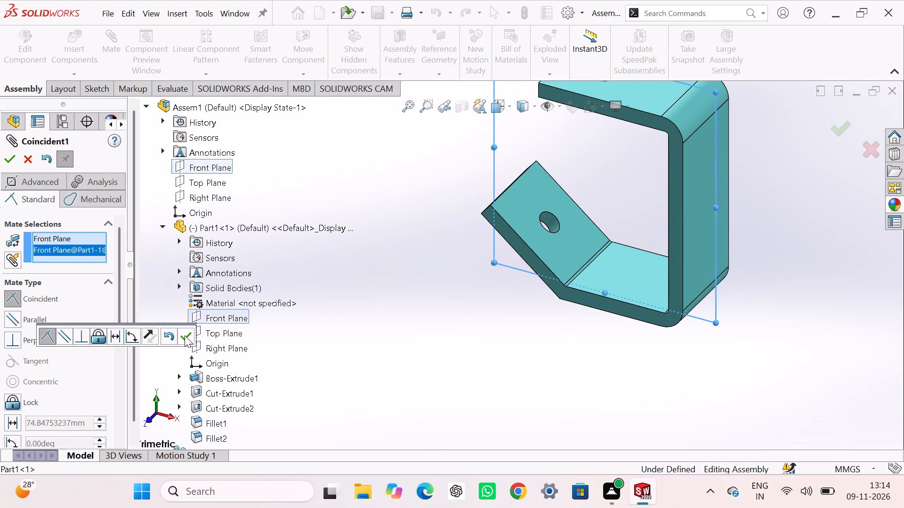
left_click(185, 335)
Add a coincident mate between the assembly's Top Plane and Part1's Top Plane.
left_click(201, 184)
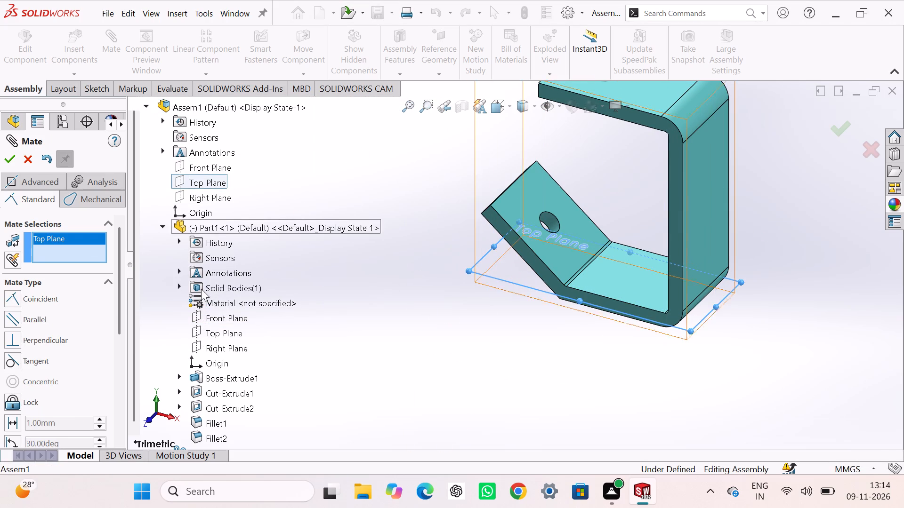
left_click(203, 336)
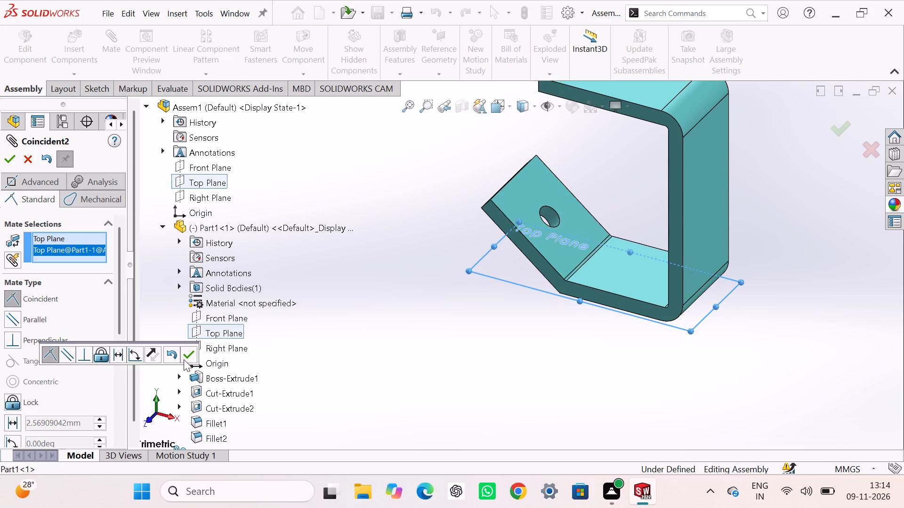
left_click(188, 356)
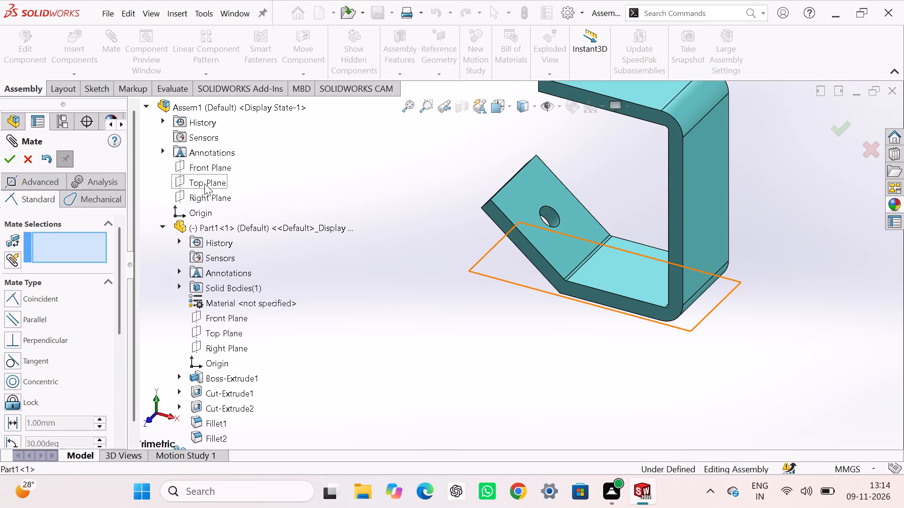
Add a coincident mate between the assembly's Right Plane and Part1's Right Plane, and finish mating.
left_click(204, 196)
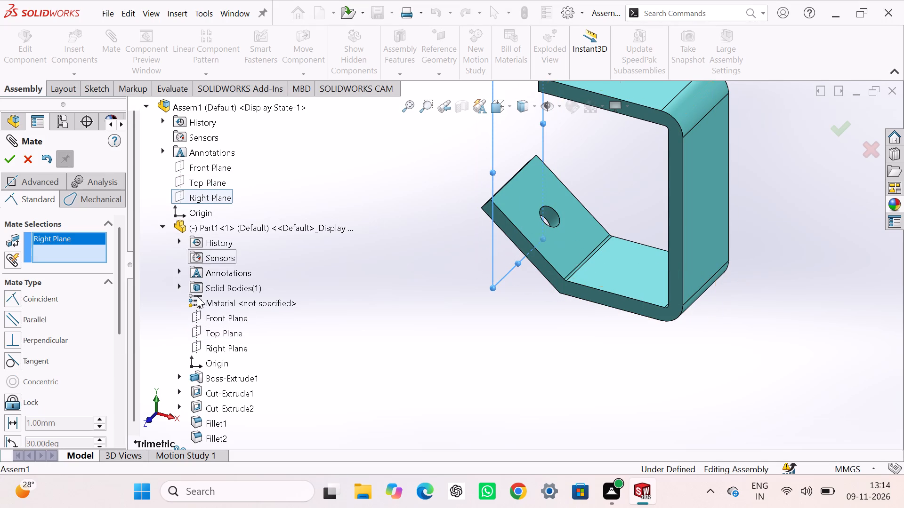
left_click(196, 349)
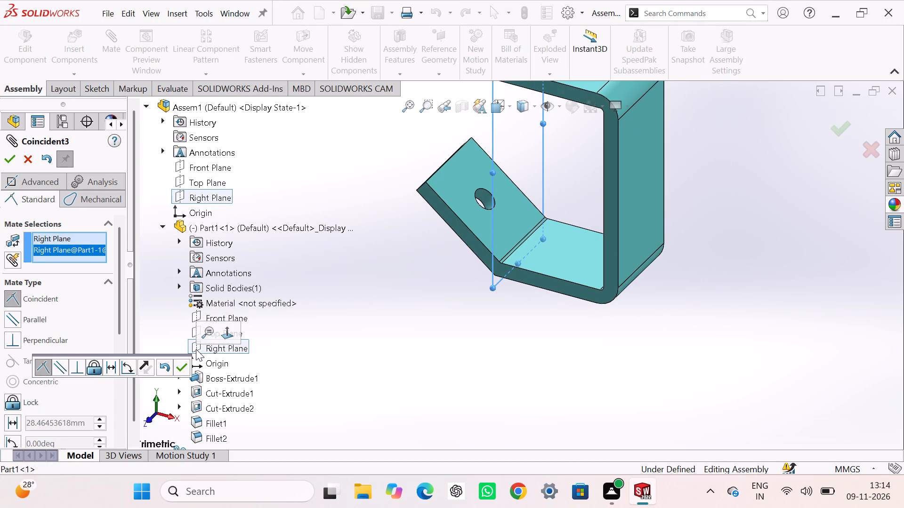
left_click(182, 368)
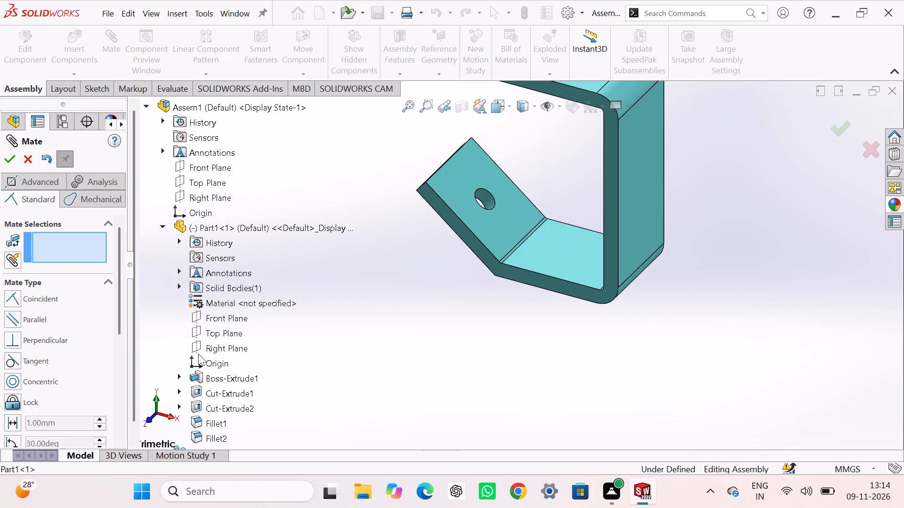
left_click(420, 308)
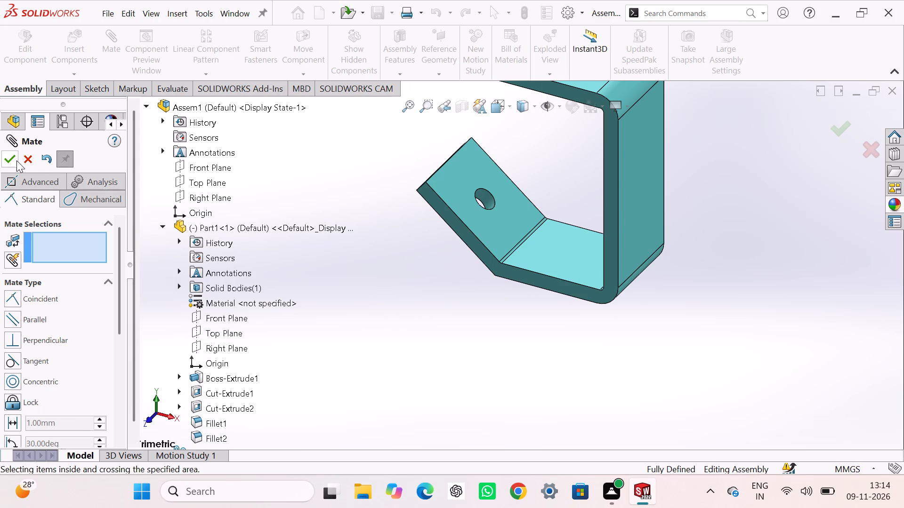
left_click(16, 161)
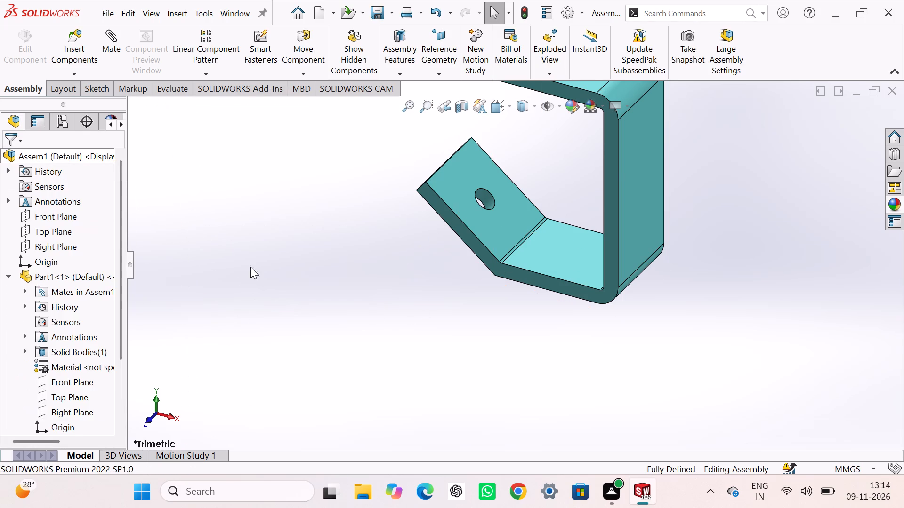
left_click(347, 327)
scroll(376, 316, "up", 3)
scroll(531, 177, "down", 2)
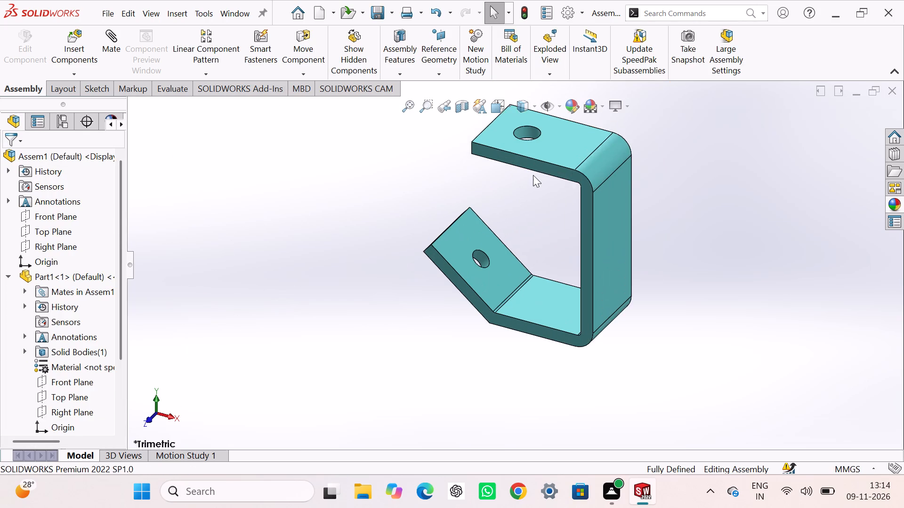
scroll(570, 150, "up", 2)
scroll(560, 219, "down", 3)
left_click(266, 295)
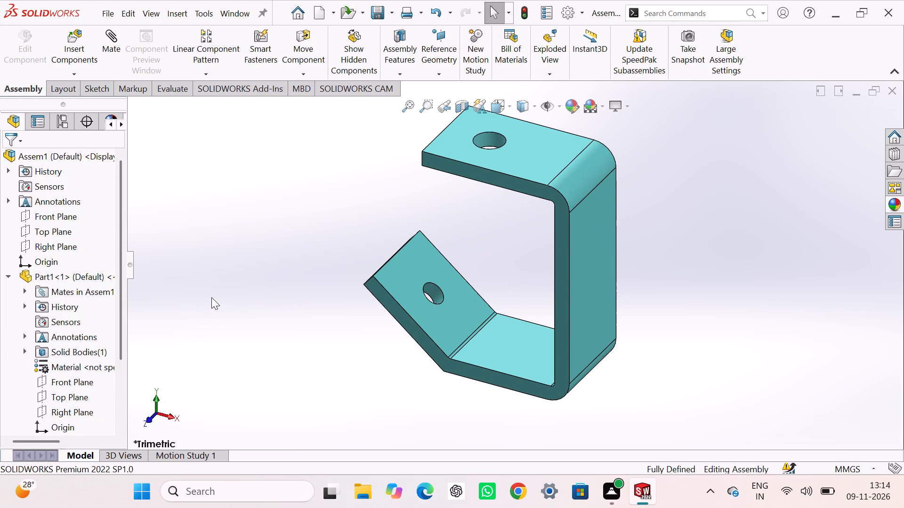
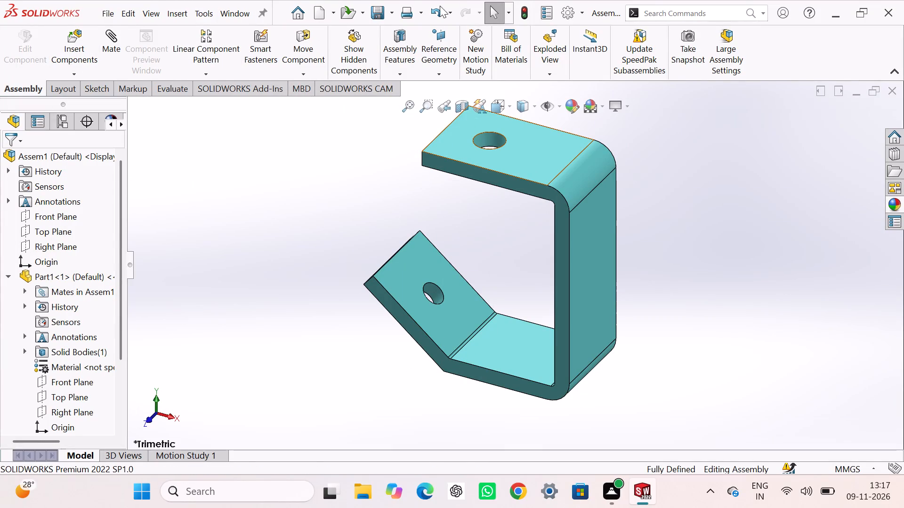
Insert the saved Part5 component and place it in the open space inside the Part1 bracket.
left_click(65, 41)
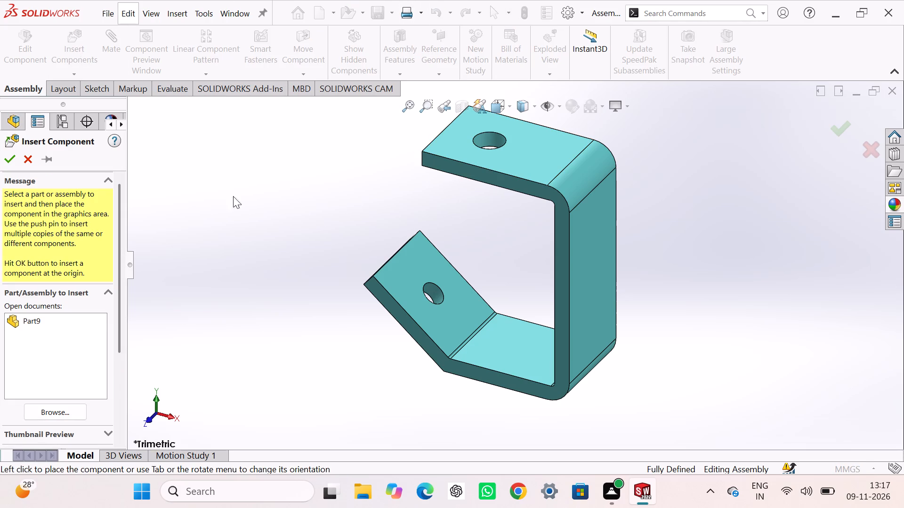
left_click(62, 409)
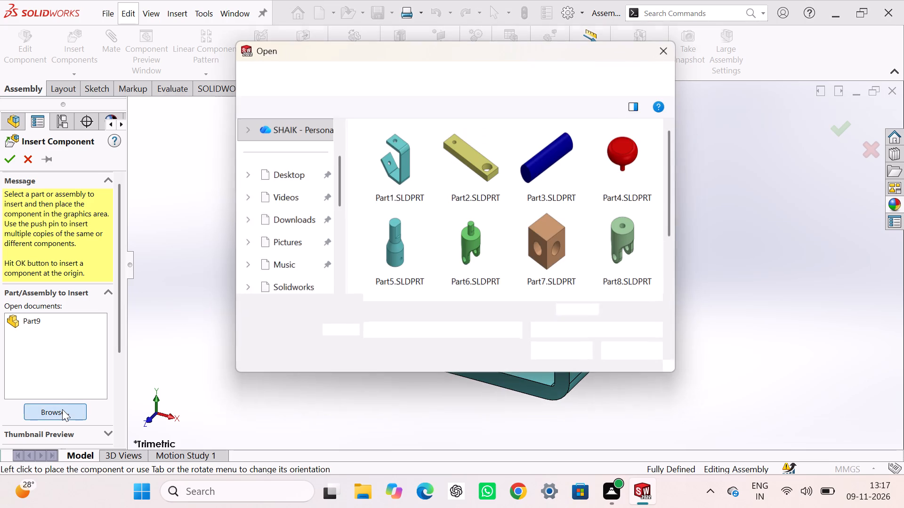
left_click(404, 240)
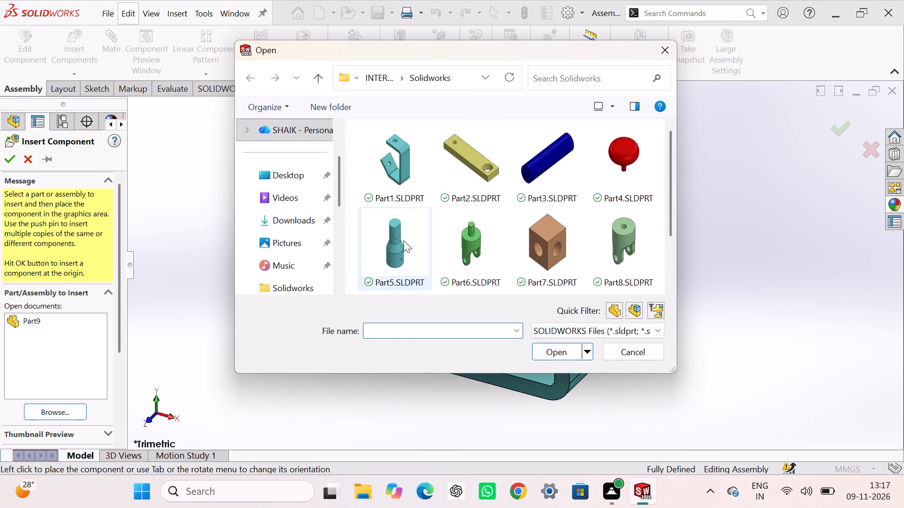
left_click(546, 356)
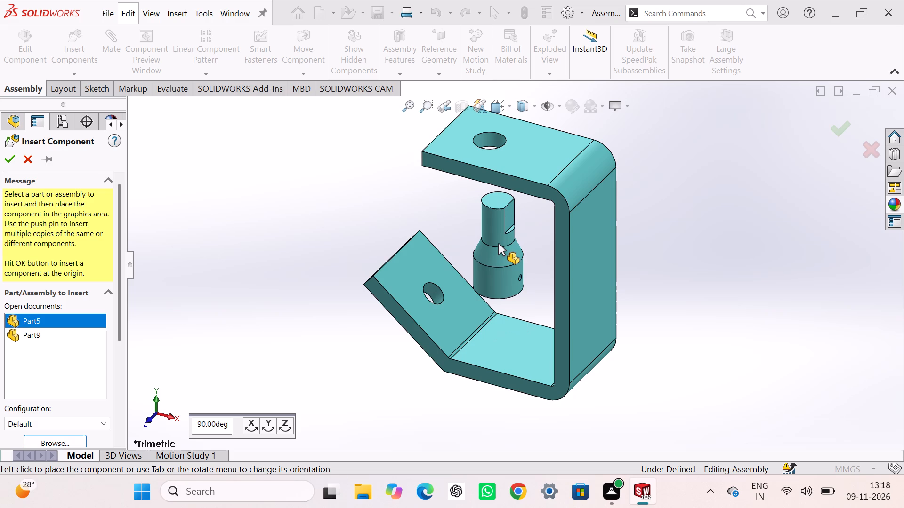
left_click(498, 243)
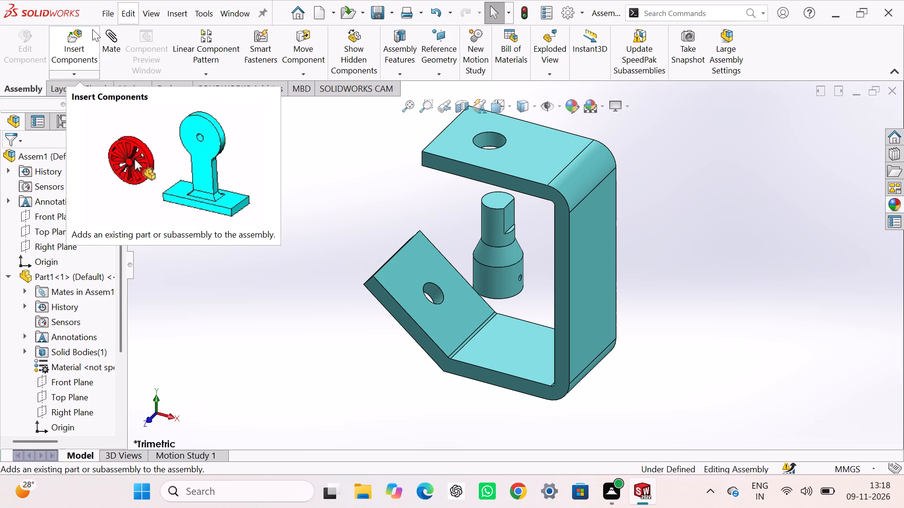
Add a concentric mate between Part5's narrow upper cylinder and the hole in Part1's top flange.
left_click(114, 33)
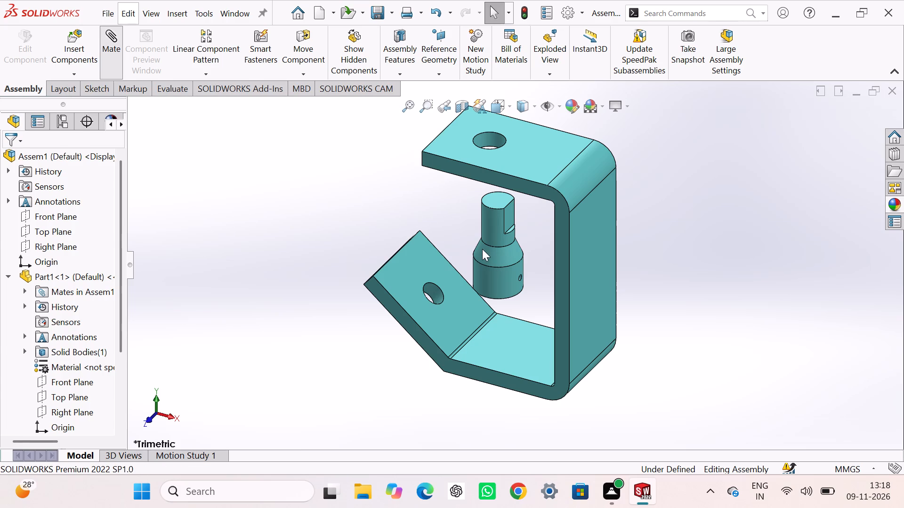
left_click(490, 226)
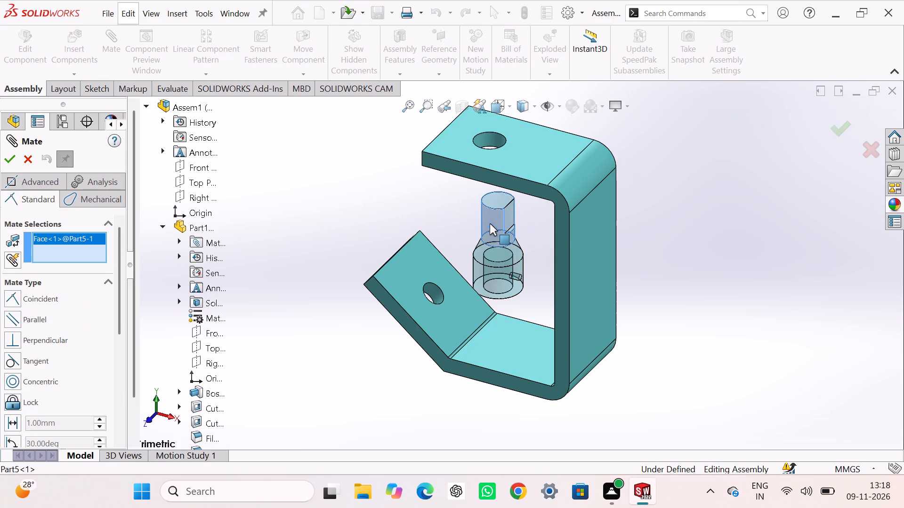
left_click(490, 138)
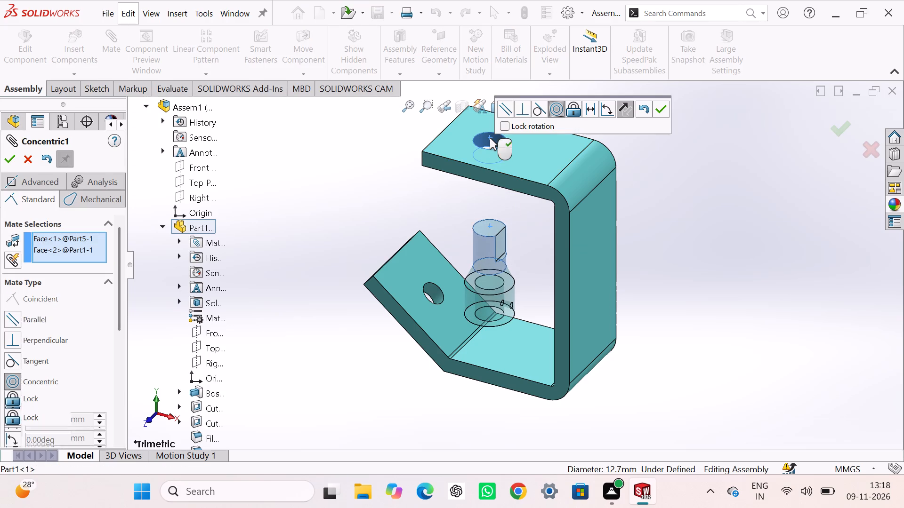
left_click(654, 110)
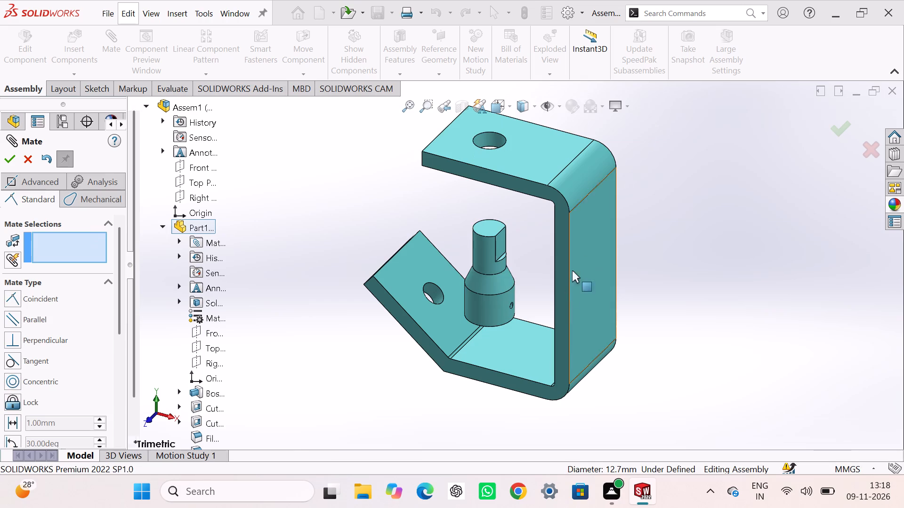
Slide Part5 up along the hole axis until its whole body sits just above Part1's top flange.
left_click_drag(498, 311, 504, 192)
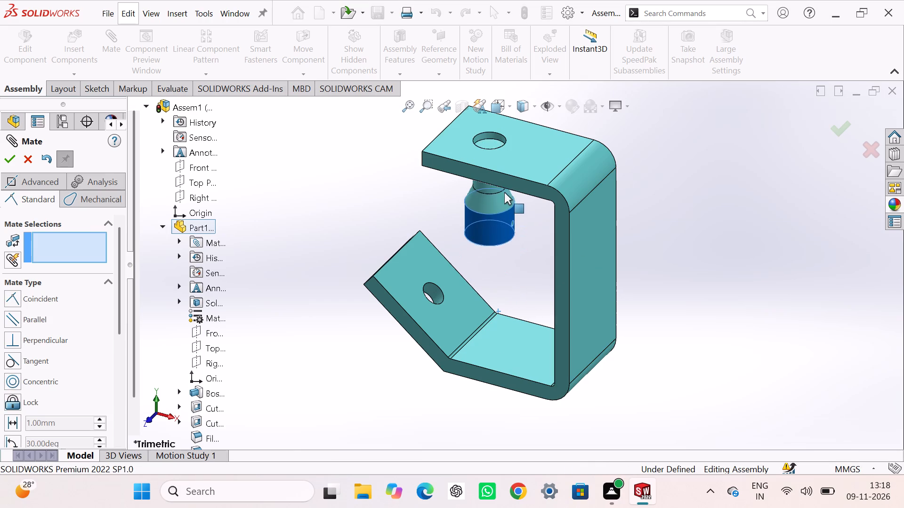
left_click_drag(504, 192, 501, 161)
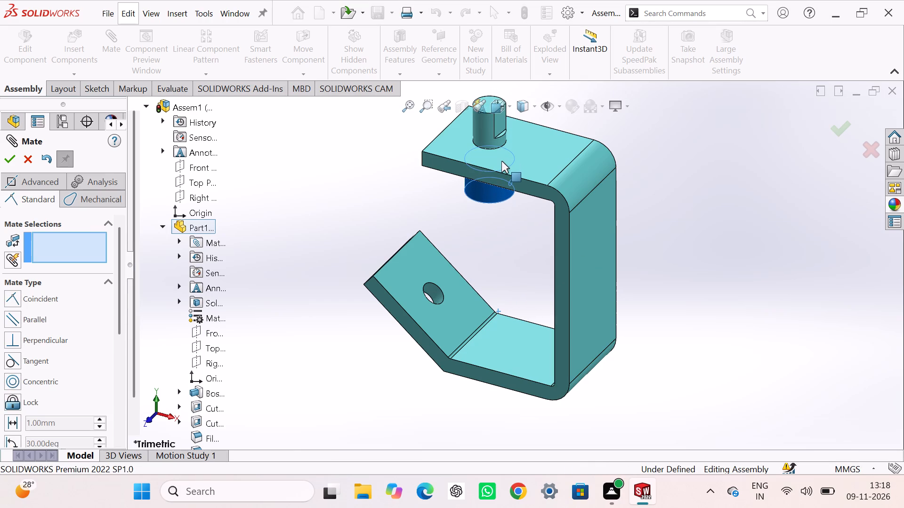
left_click_drag(501, 161, 501, 163)
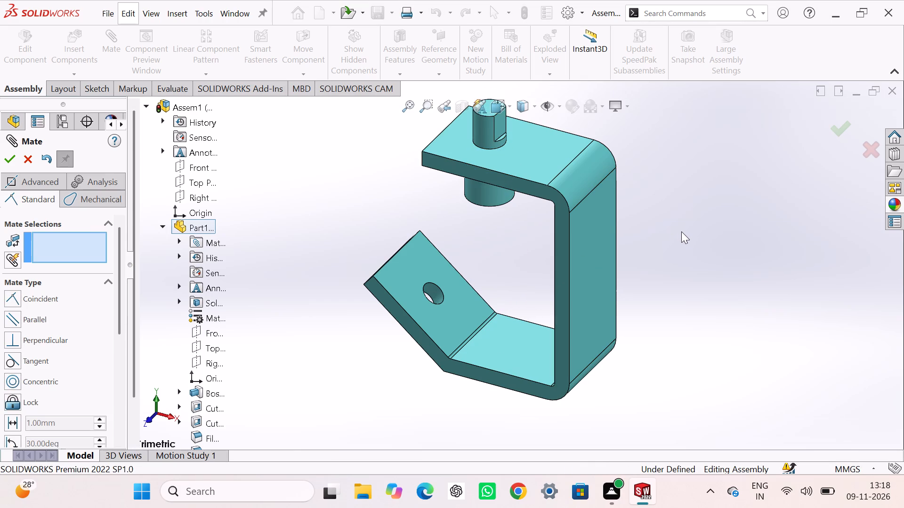
left_click(682, 232)
scroll(512, 194, "up", 2)
scroll(510, 183, "down", 2)
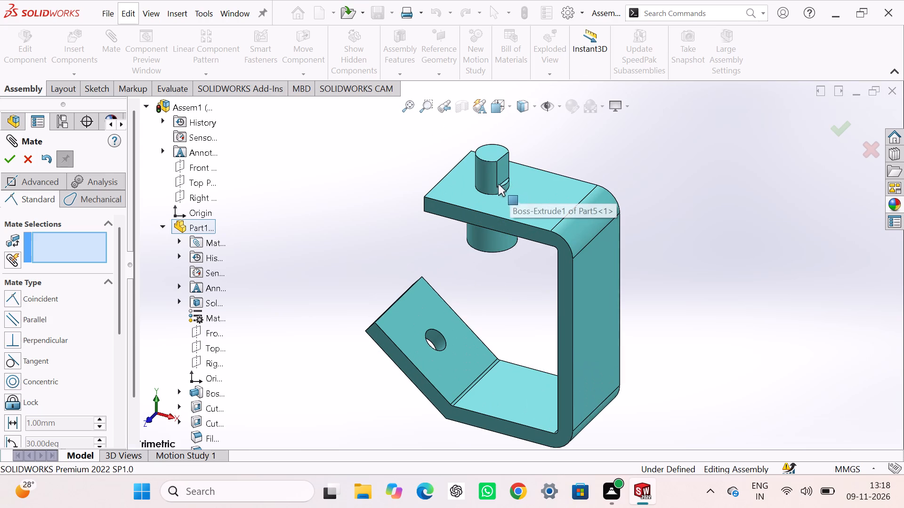
left_click_drag(492, 177, 499, 91)
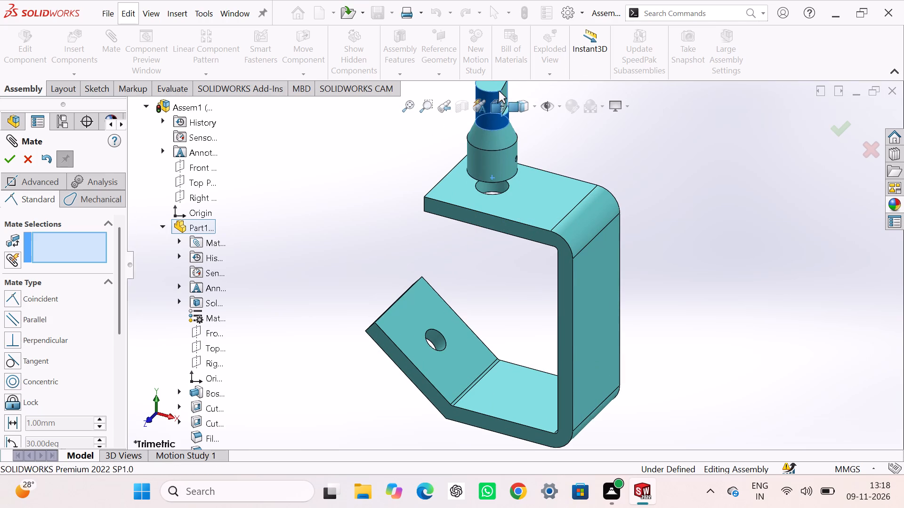
left_click_drag(499, 91, 498, 96)
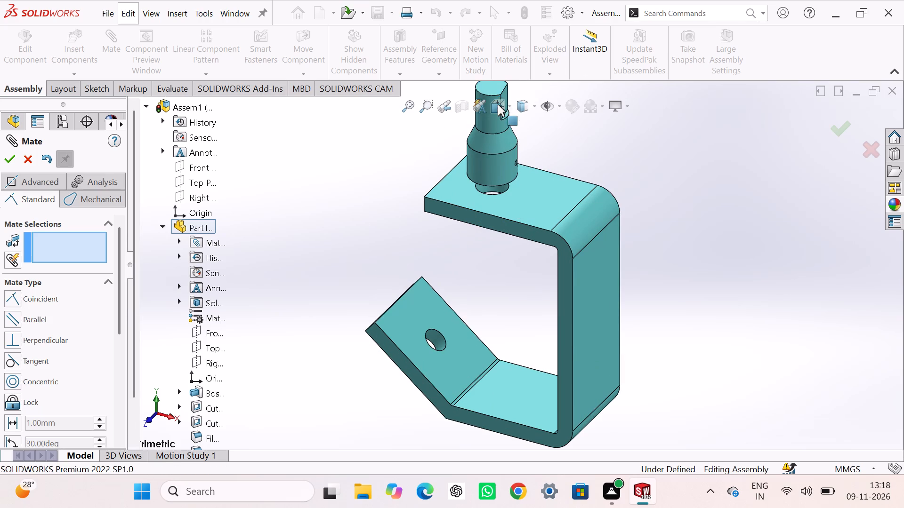
Add a coincident mate between the upper face of Part1's top flange and Part5's bottom annular face, and finish mating.
left_click(540, 205)
scroll(534, 205, "up", 3)
scroll(511, 212, "down", 2)
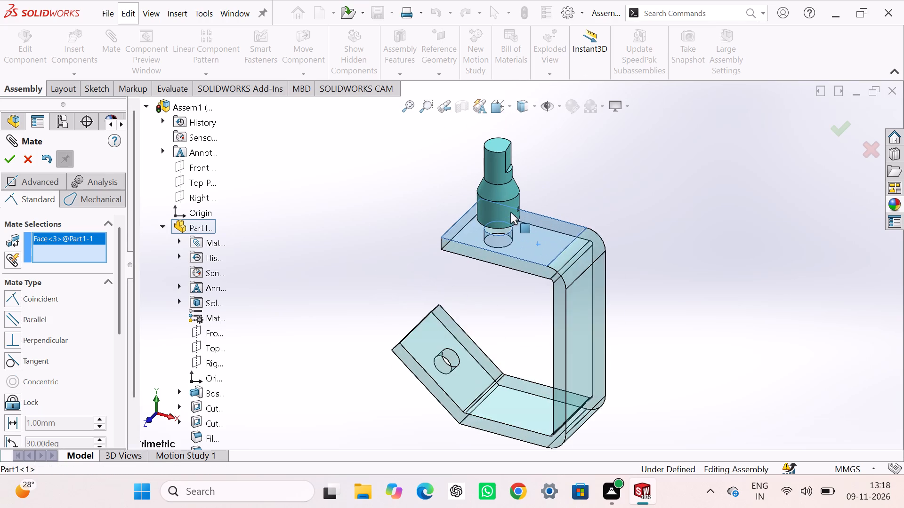
scroll(505, 221, "down", 3)
middle_click_drag(499, 236, 526, 126)
scroll(518, 238, "down", 2)
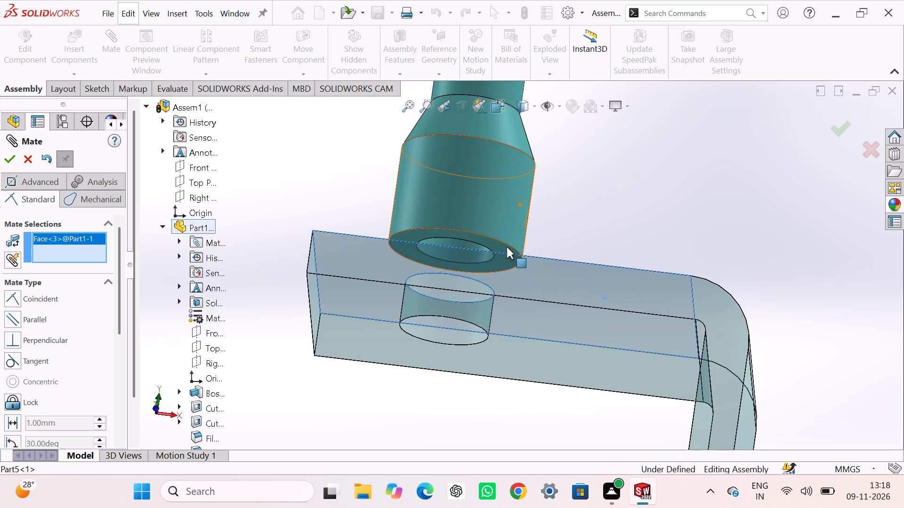
left_click(506, 247)
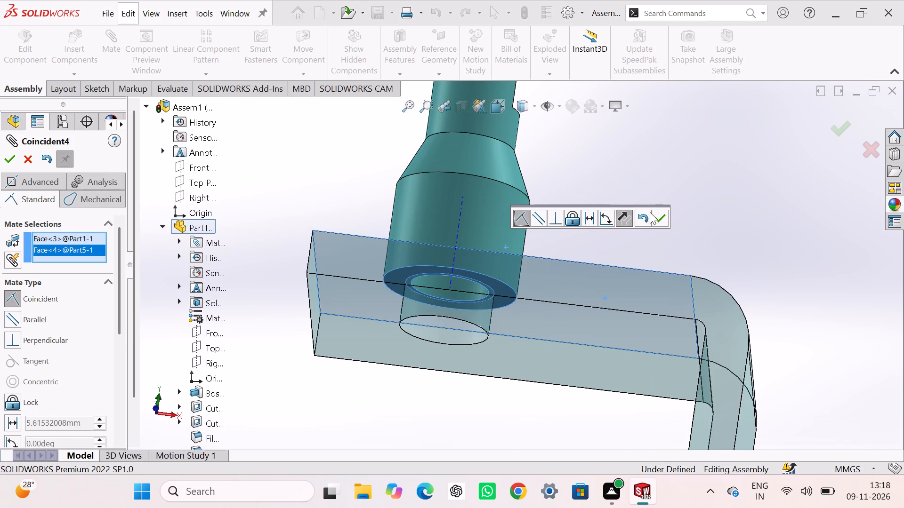
left_click(659, 214)
scroll(619, 264, "up", 2)
middle_click_drag(612, 267, 588, 322)
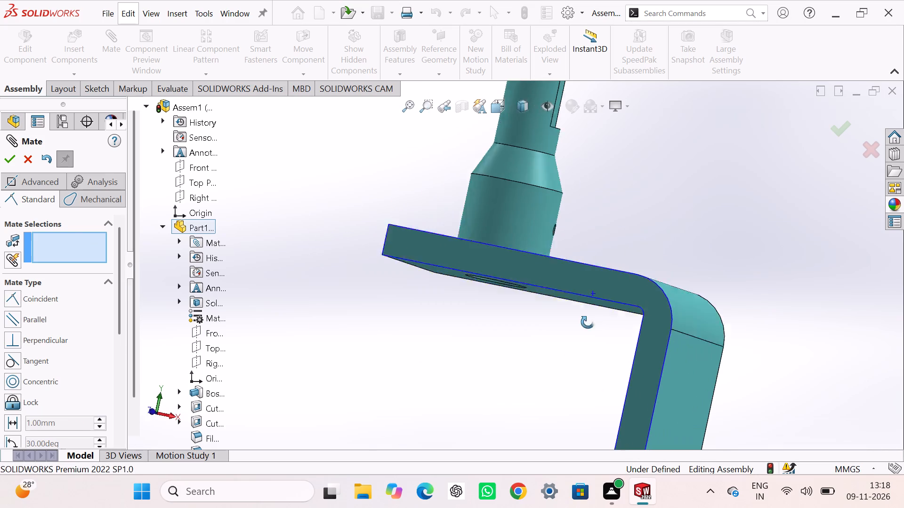
middle_click_drag(588, 322, 582, 349)
scroll(580, 347, "up", 7)
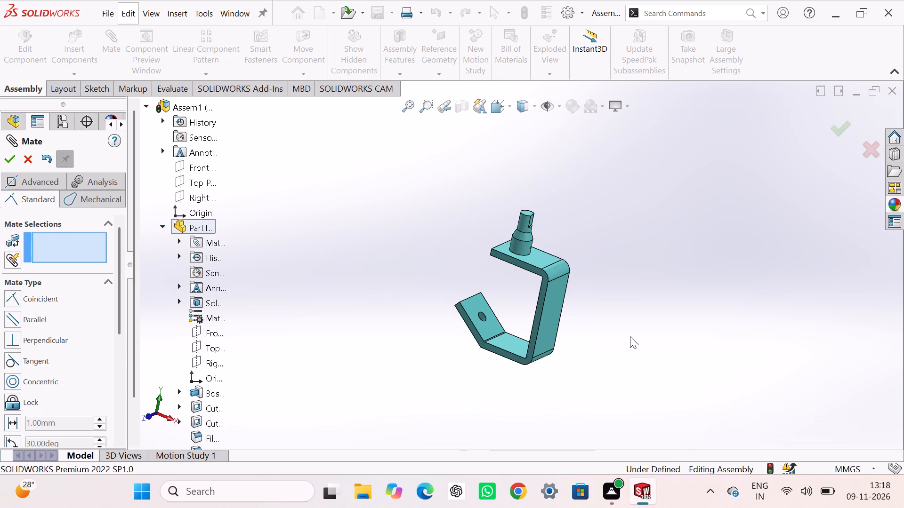
key("ctrl+7")
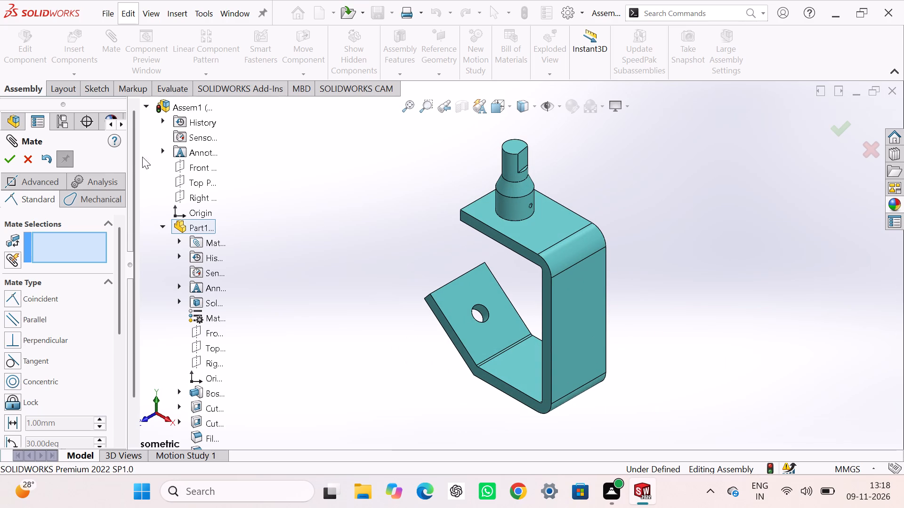
left_click(10, 159)
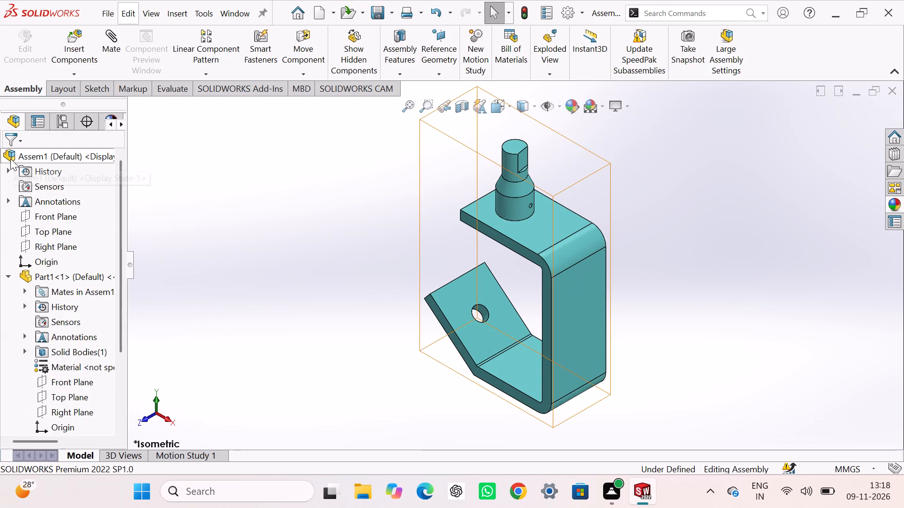
left_click(715, 209)
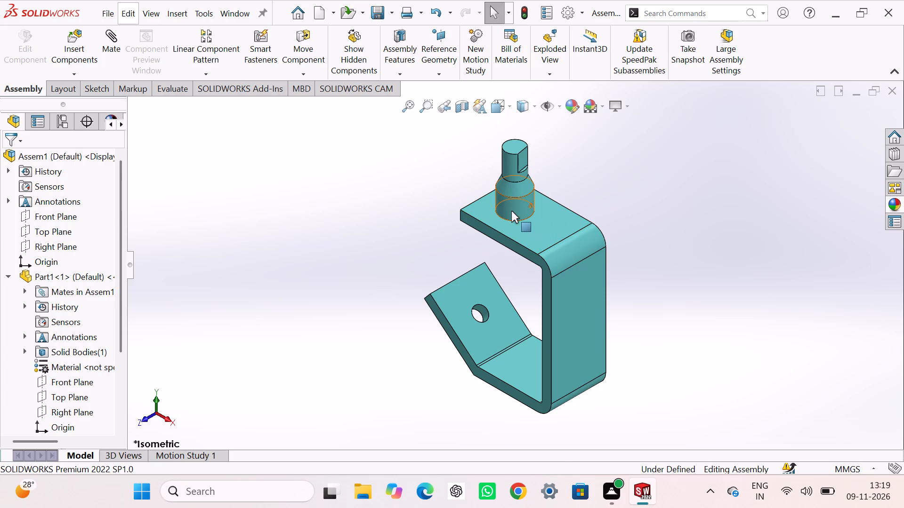
Add a coincident mate between the assembly's Front Plane and Part5's Front Plane, finish mating, and restore the isometric view.
left_click_drag(511, 211, 521, 209)
left_click(395, 230)
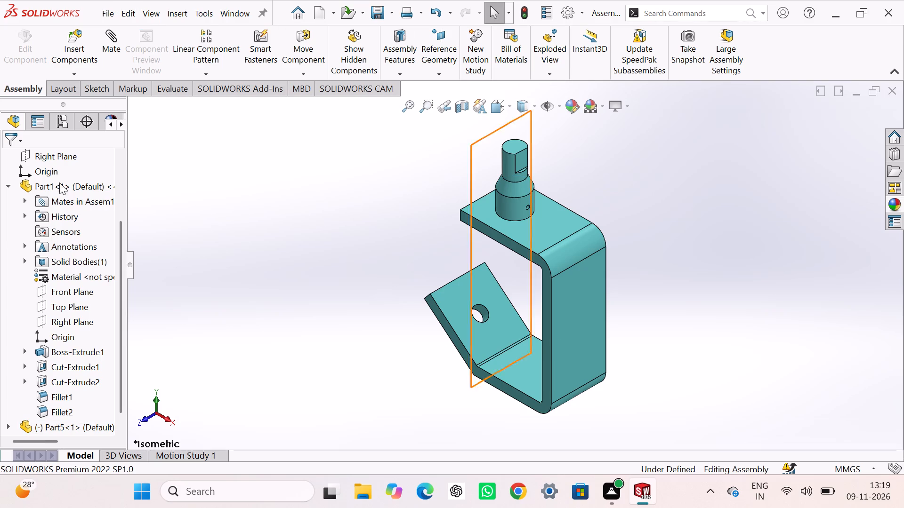
left_click(106, 42)
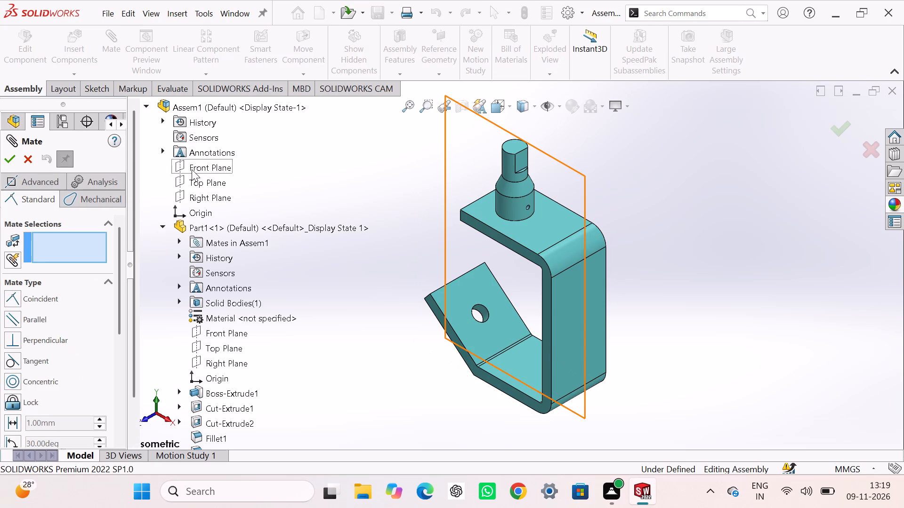
left_click(192, 169)
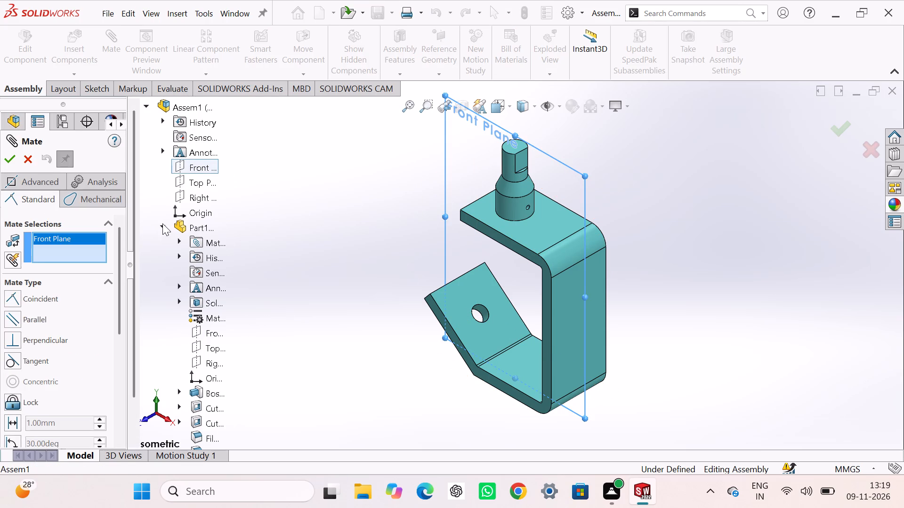
left_click(160, 225)
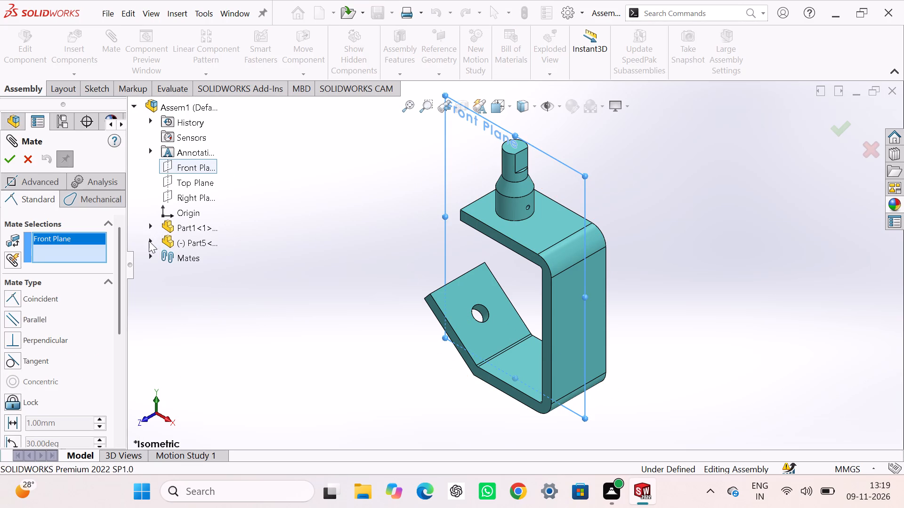
left_click(149, 241)
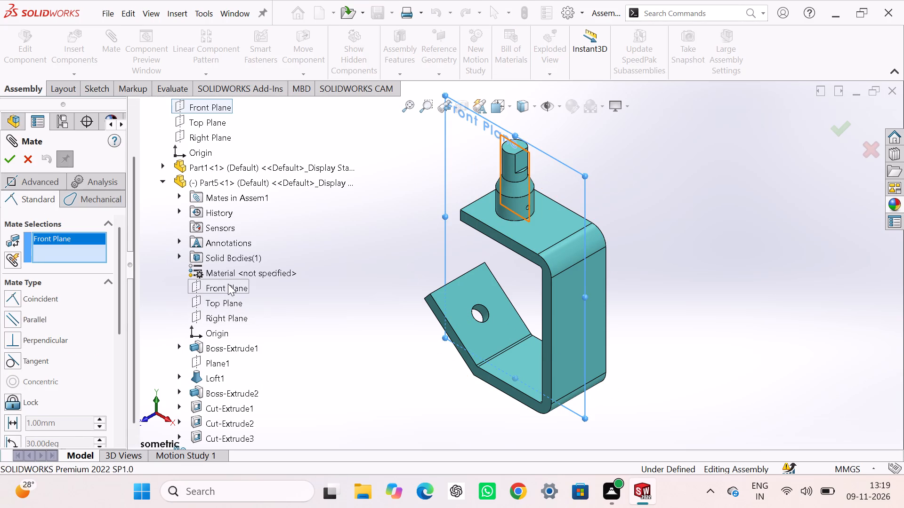
left_click(228, 284)
left_click(216, 300)
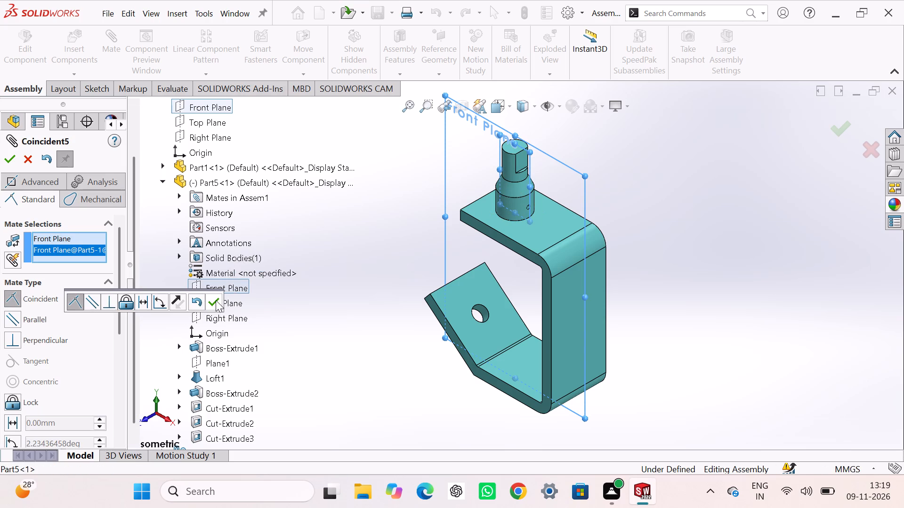
left_click(373, 328)
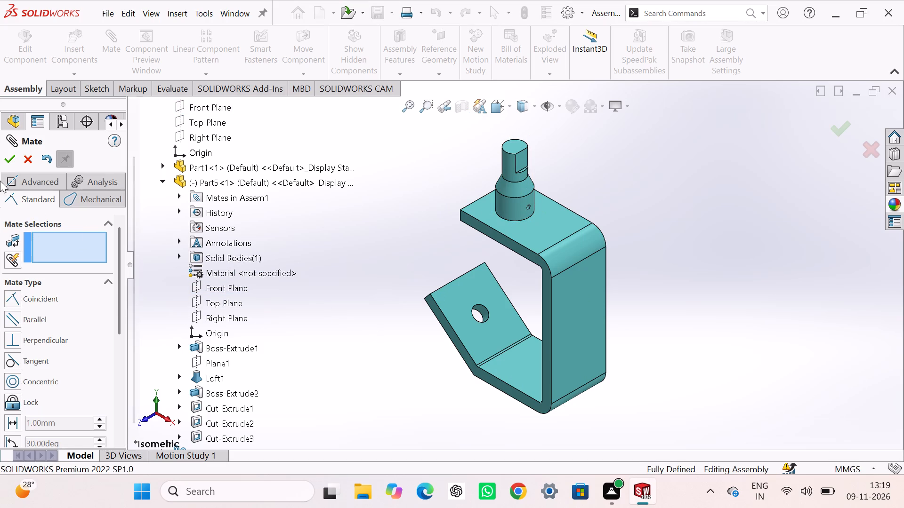
left_click(8, 157)
left_click(287, 187)
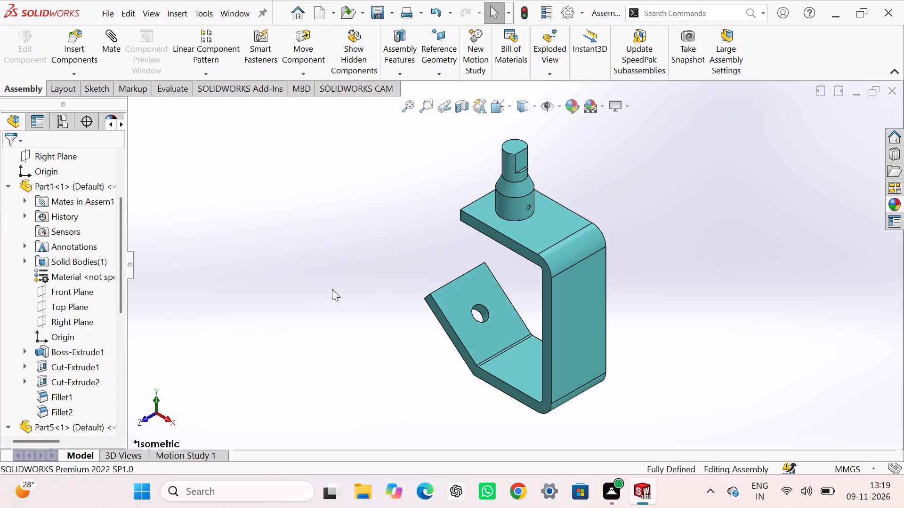
key("ctrl+7")
Insert Part2 into the assembly, placing it freely near the upper end of Part5.
left_click(72, 40)
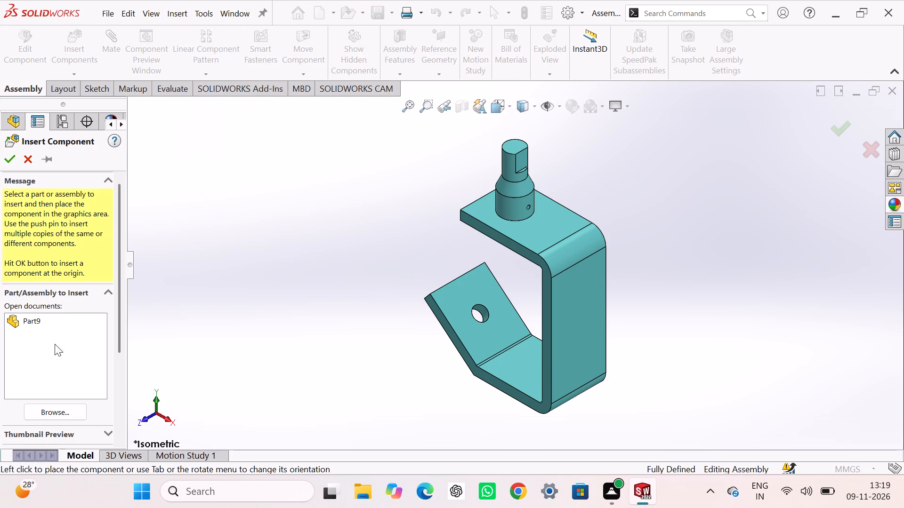
left_click(62, 409)
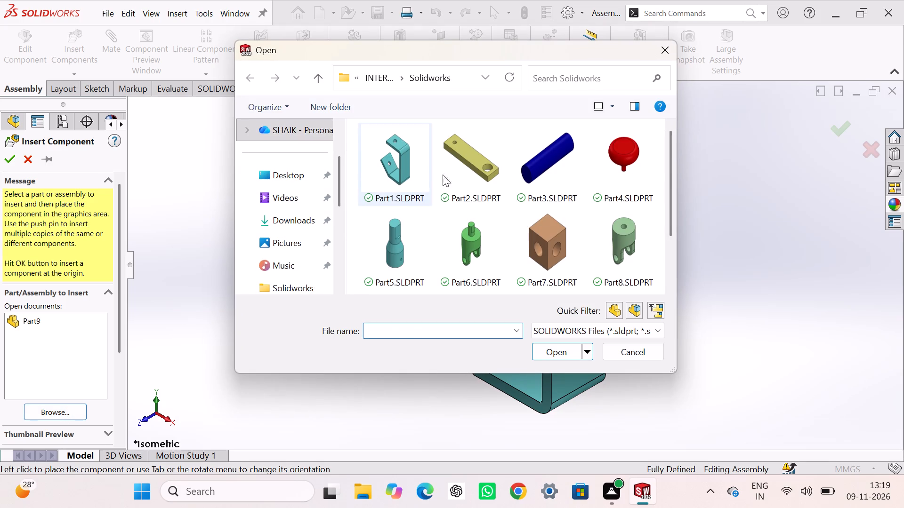
left_click(473, 161)
left_click(560, 355)
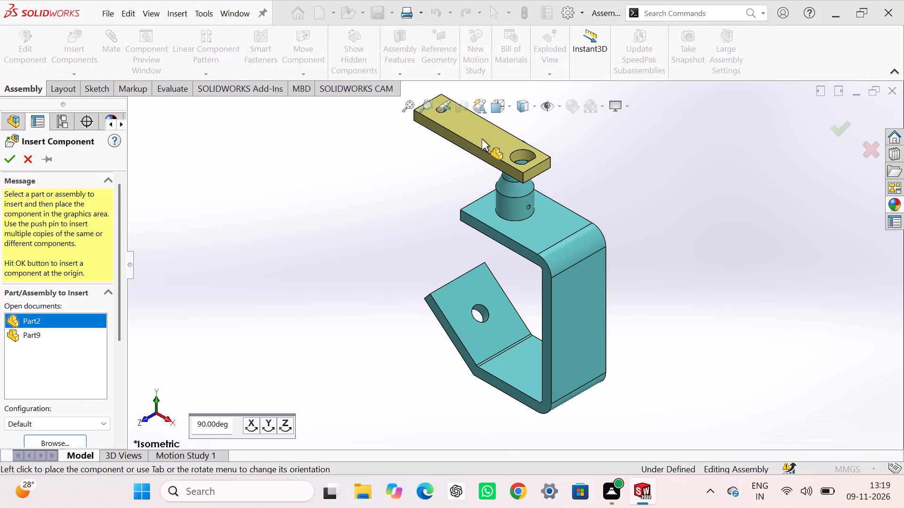
left_click(467, 140)
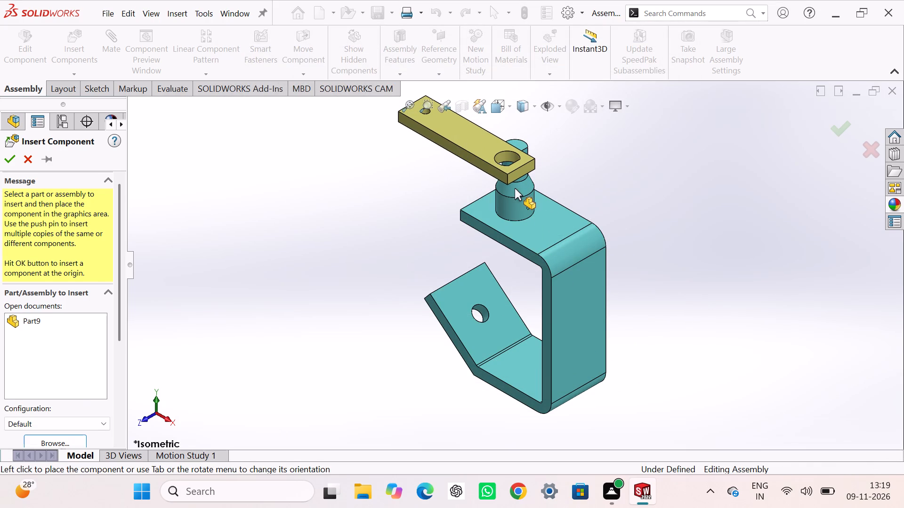
Add a concentric mate between the large D-shaped hole in Part2 and Part5's narrow upper cylinder.
scroll(504, 205, "up", 3)
scroll(504, 205, "down", 6)
left_click_drag(379, 254, 370, 248)
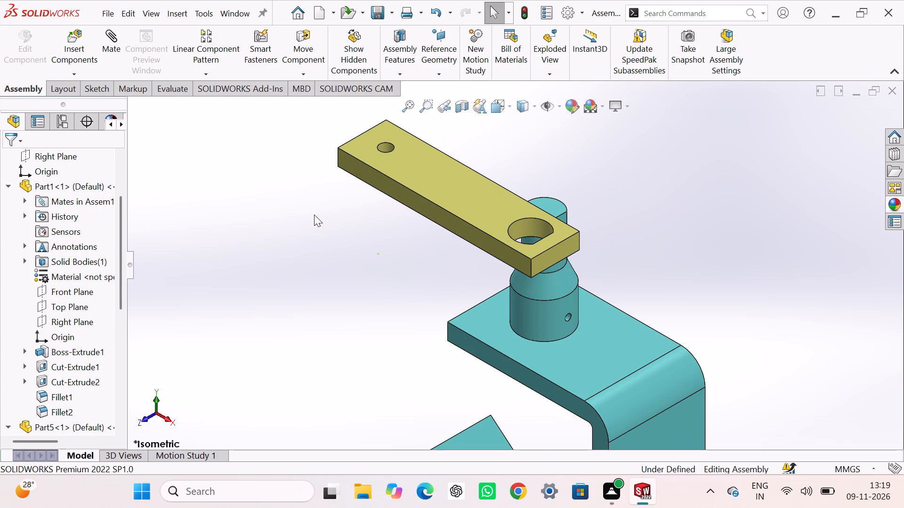
left_click(107, 40)
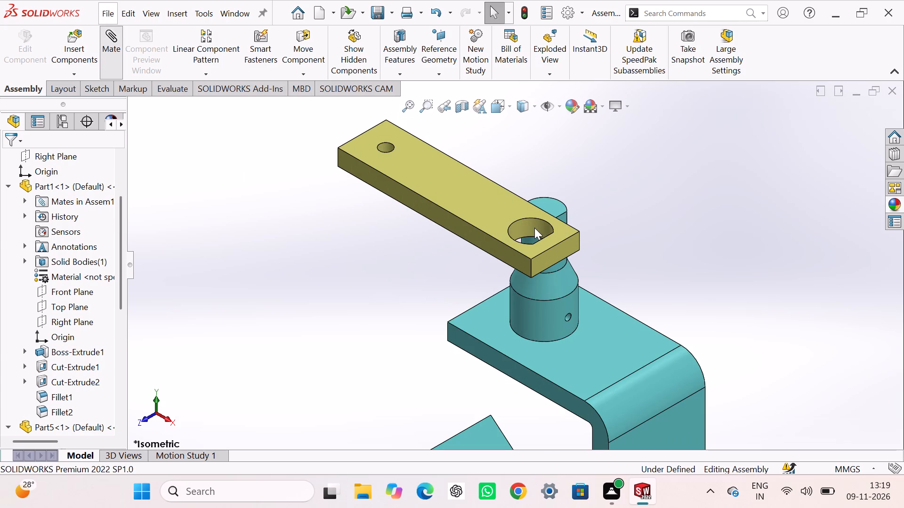
left_click(531, 226)
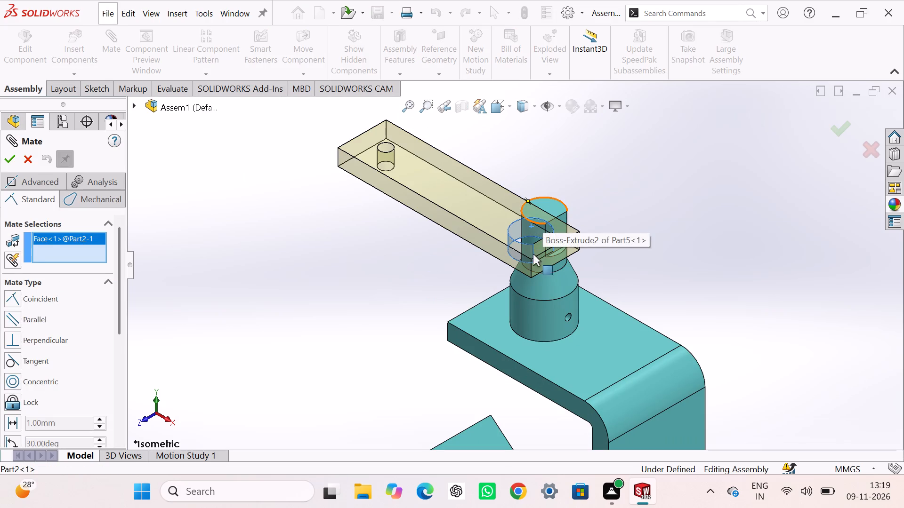
left_click(526, 238)
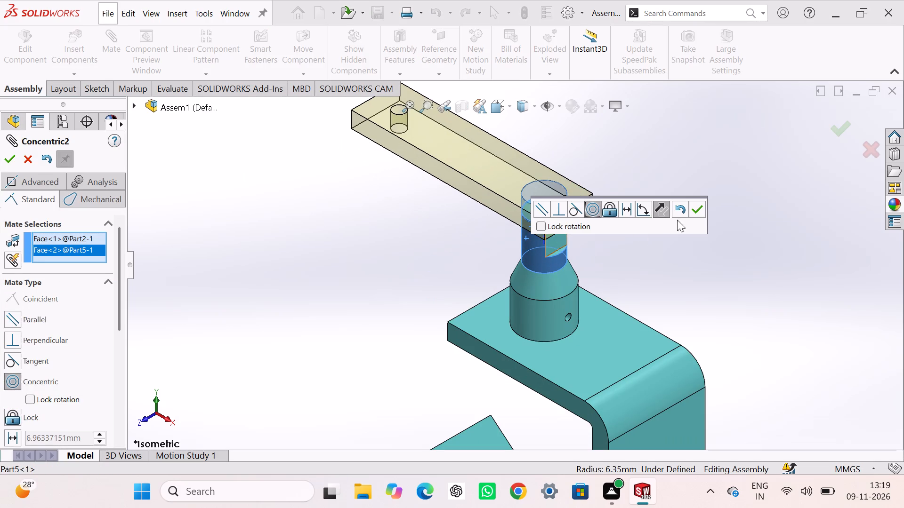
left_click(699, 209)
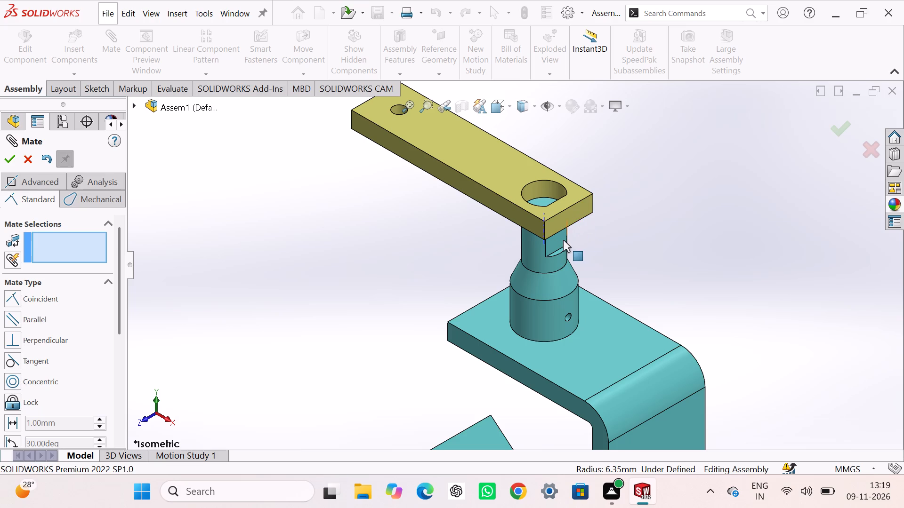
Add a parallel mate between the flat on Part5's upper cylinder and the flat wall inside Part2's D-shaped hole.
left_click(562, 240)
middle_click_drag(562, 240, 616, 296)
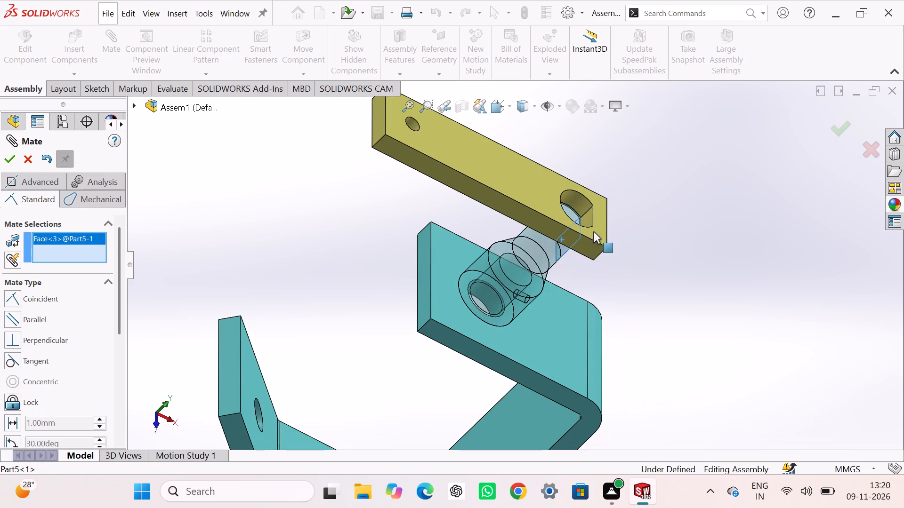
left_click(589, 218)
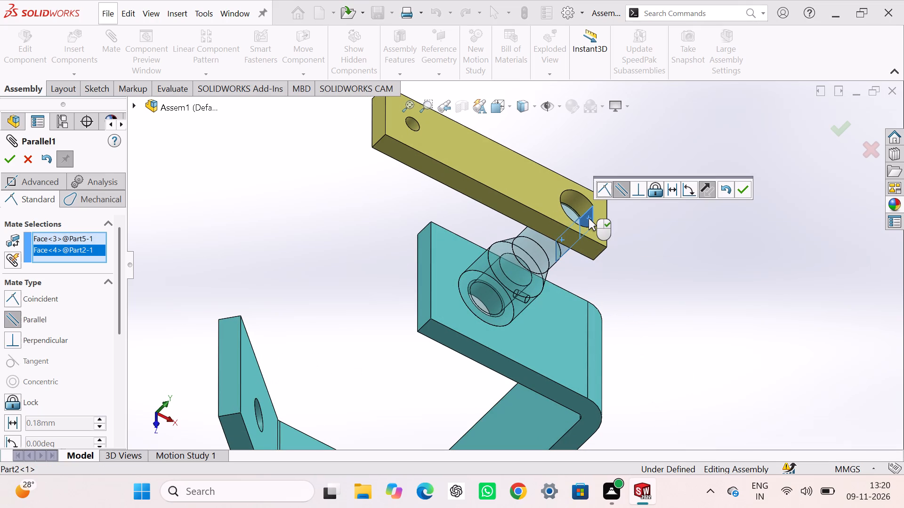
left_click(589, 218)
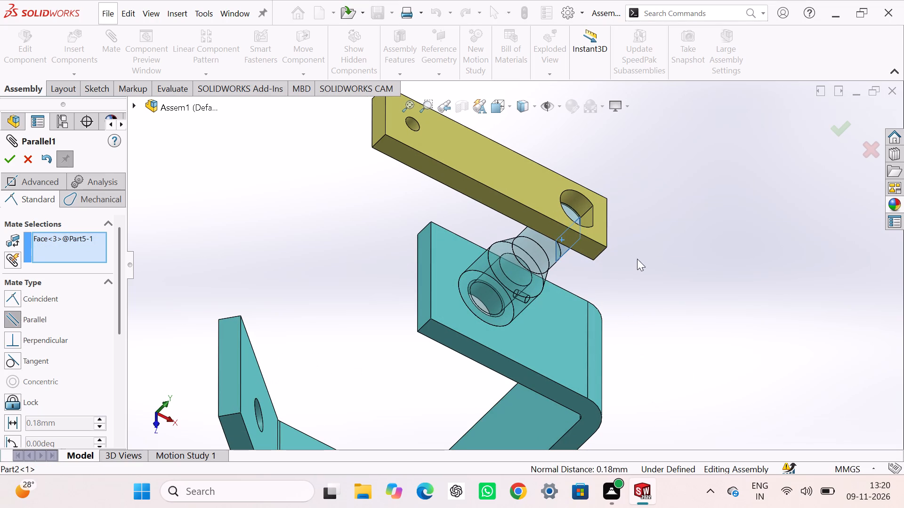
middle_click_drag(546, 244, 509, 184)
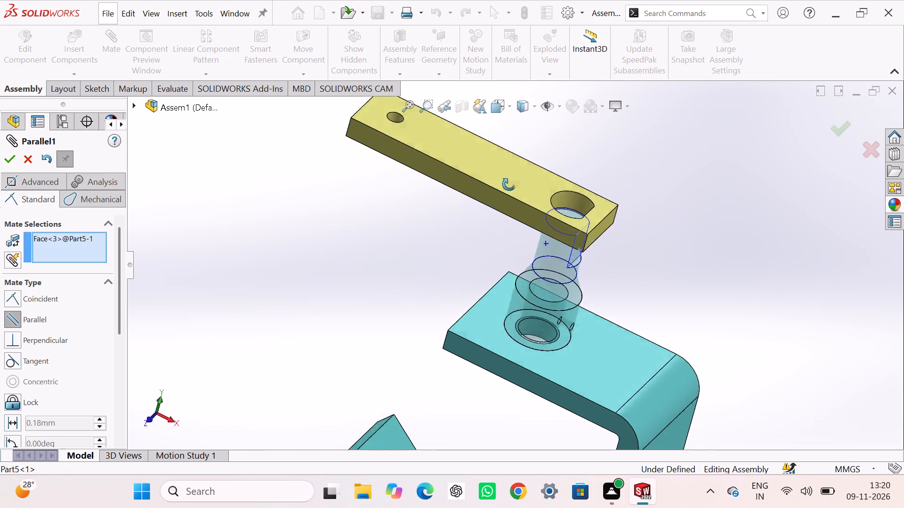
middle_click_drag(509, 184, 559, 270)
scroll(586, 217, "down", 5)
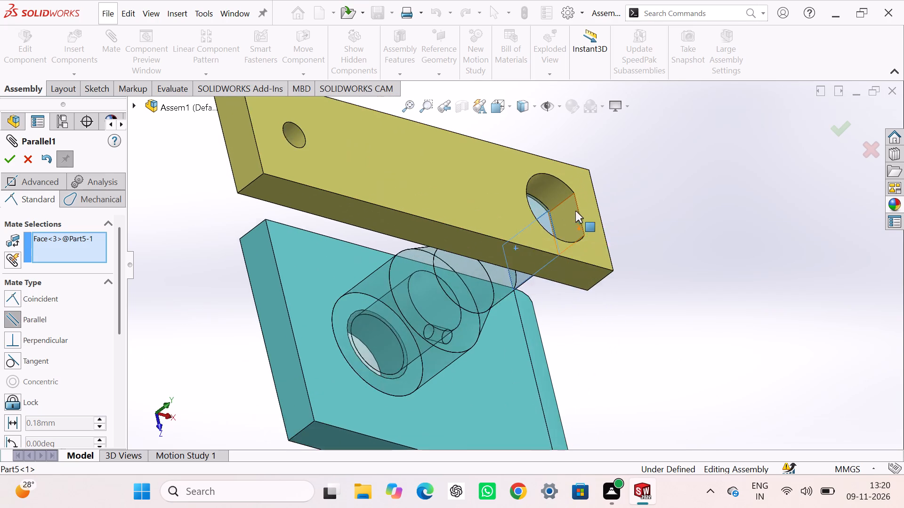
scroll(575, 211, "down", 2)
left_click(553, 228)
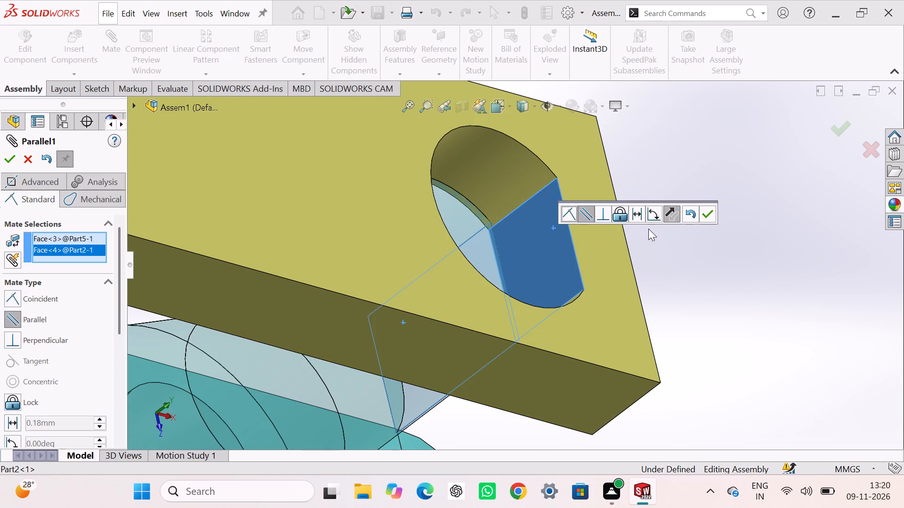
left_click(710, 213)
left_click(706, 263)
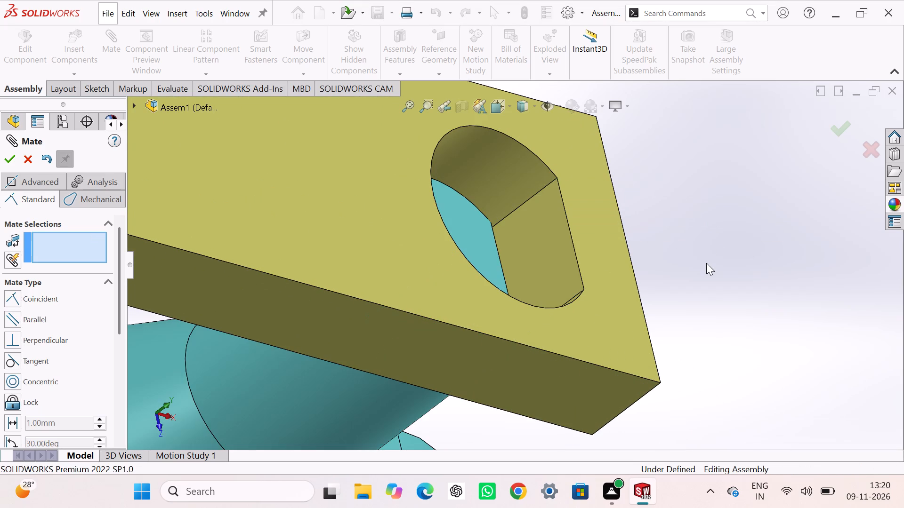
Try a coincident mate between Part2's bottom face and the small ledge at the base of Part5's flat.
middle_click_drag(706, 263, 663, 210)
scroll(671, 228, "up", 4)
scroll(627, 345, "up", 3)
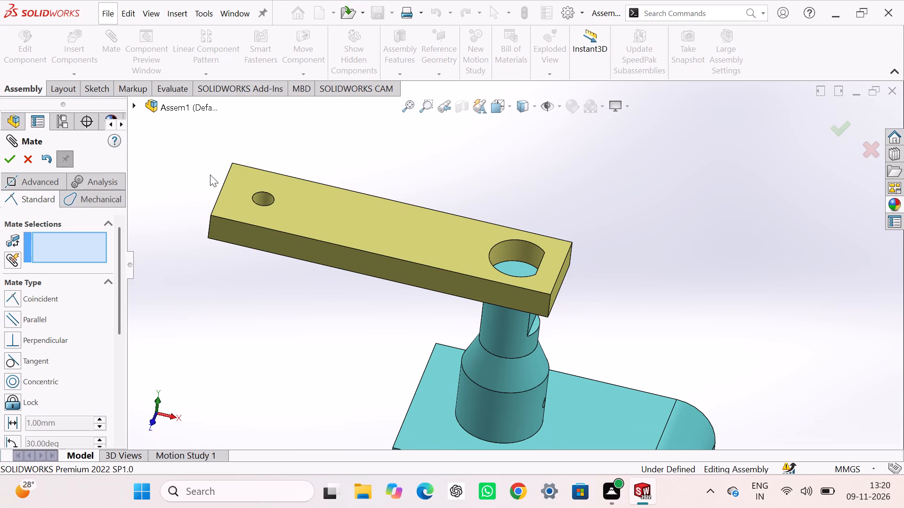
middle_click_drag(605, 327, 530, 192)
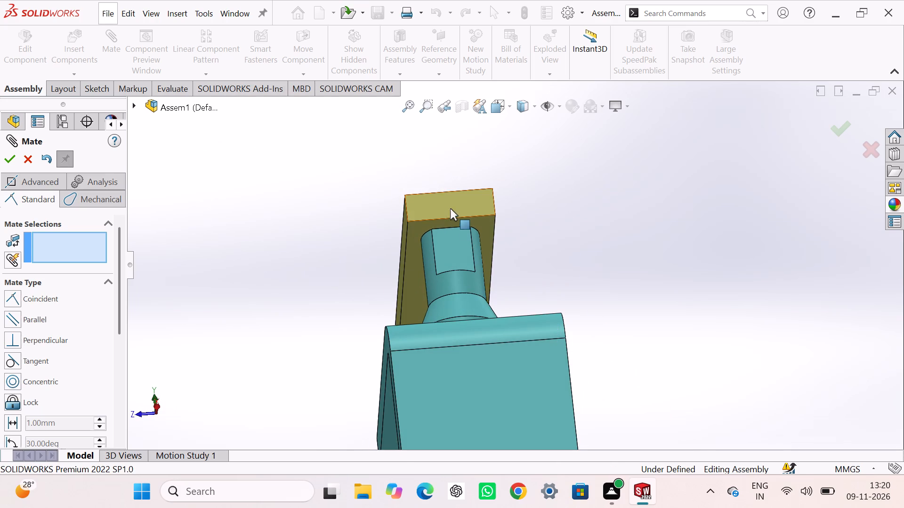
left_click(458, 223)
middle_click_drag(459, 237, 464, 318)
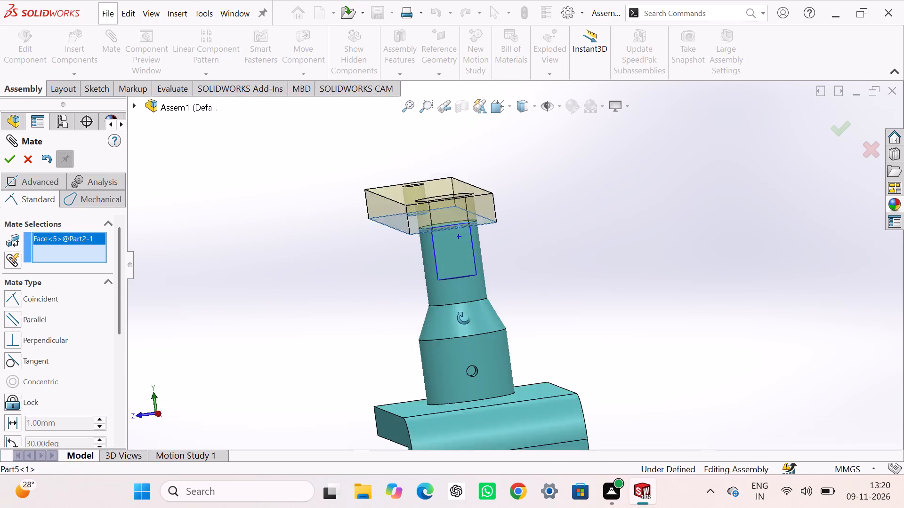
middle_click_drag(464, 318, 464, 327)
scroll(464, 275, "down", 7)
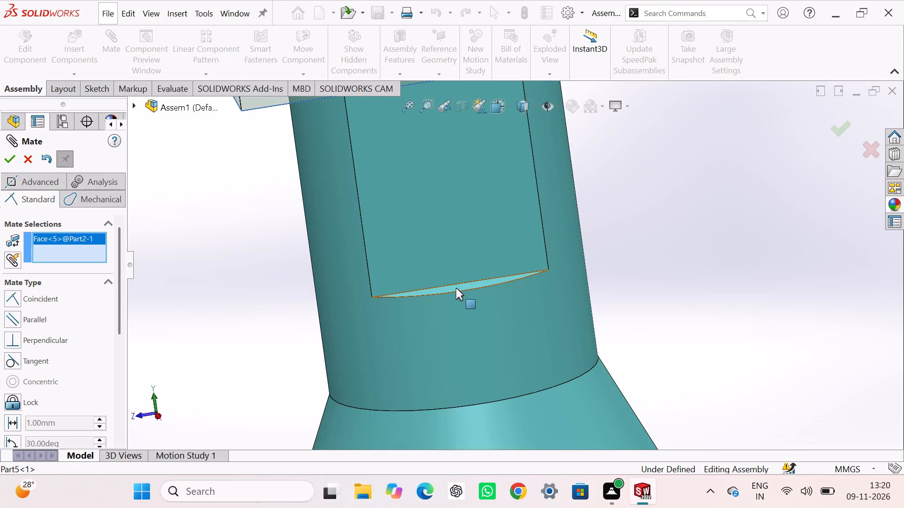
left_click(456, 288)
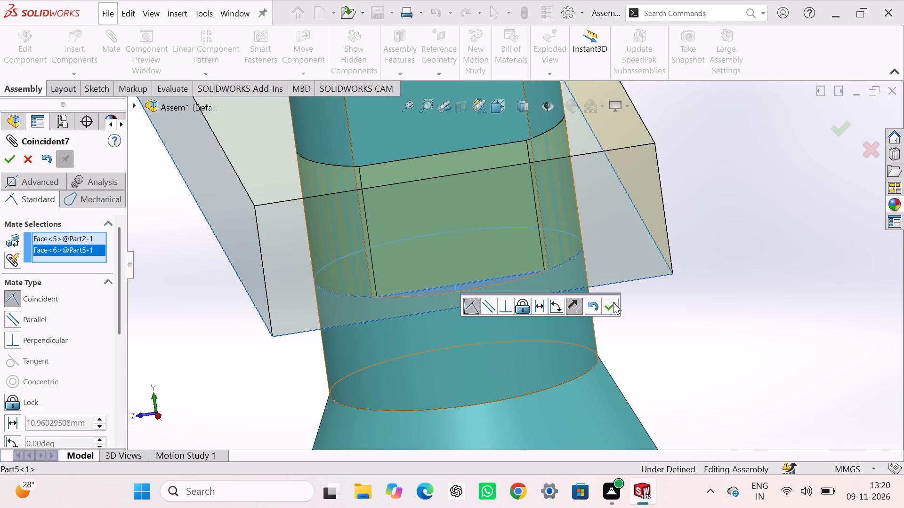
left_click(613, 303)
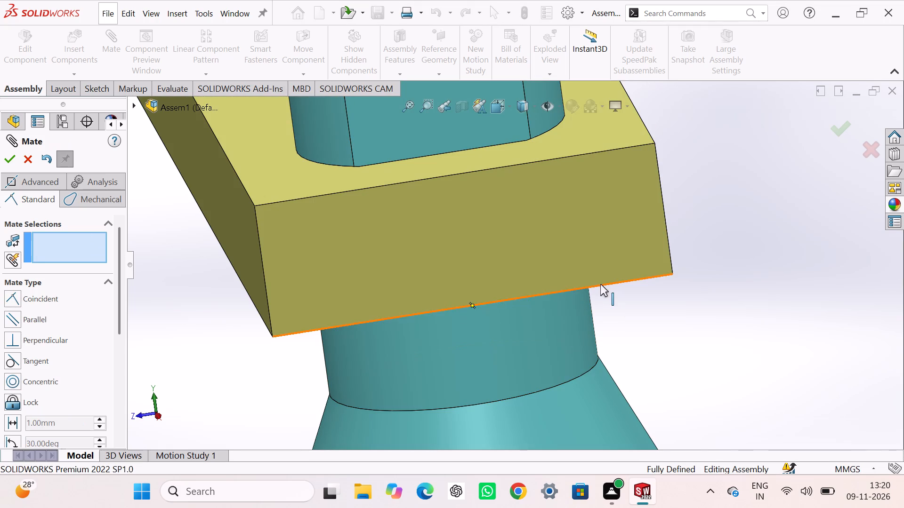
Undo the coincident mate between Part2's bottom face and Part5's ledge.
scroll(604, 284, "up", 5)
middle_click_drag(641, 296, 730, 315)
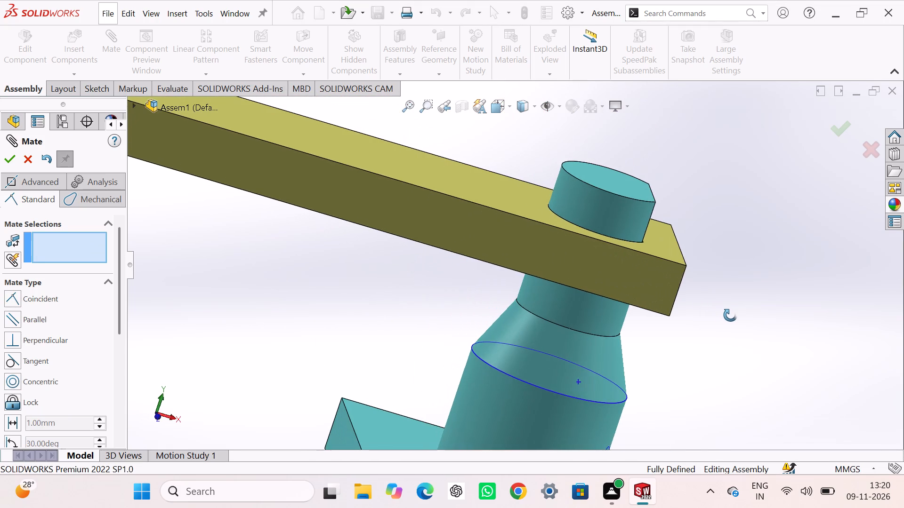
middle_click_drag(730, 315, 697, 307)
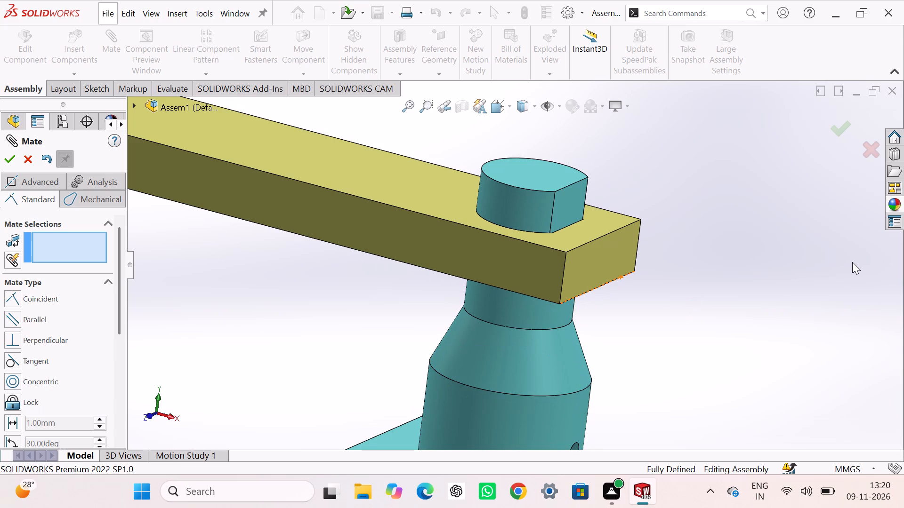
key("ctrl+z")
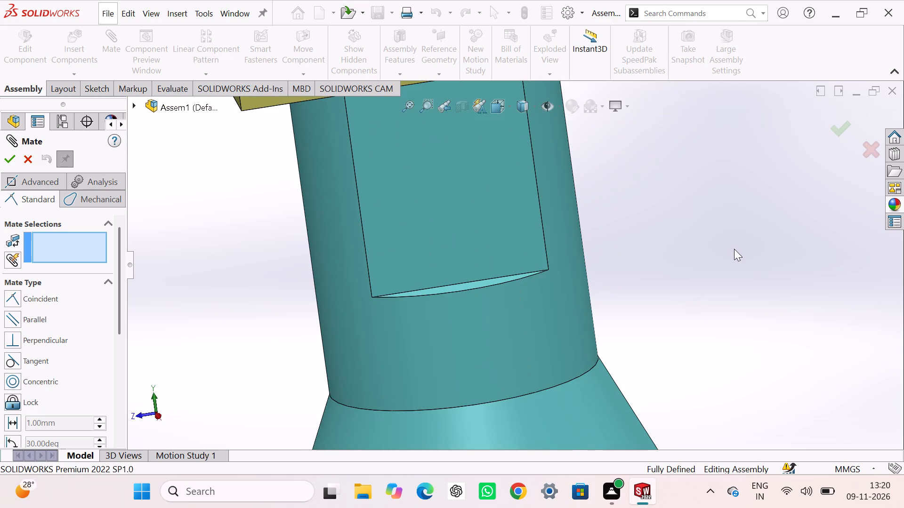
Add a coincident mate between Part5's top end face and Part2's upper face, restore the isometric view, and finish mating.
scroll(731, 248, "up", 3)
scroll(632, 197, "down", 3)
scroll(632, 197, "up", 7)
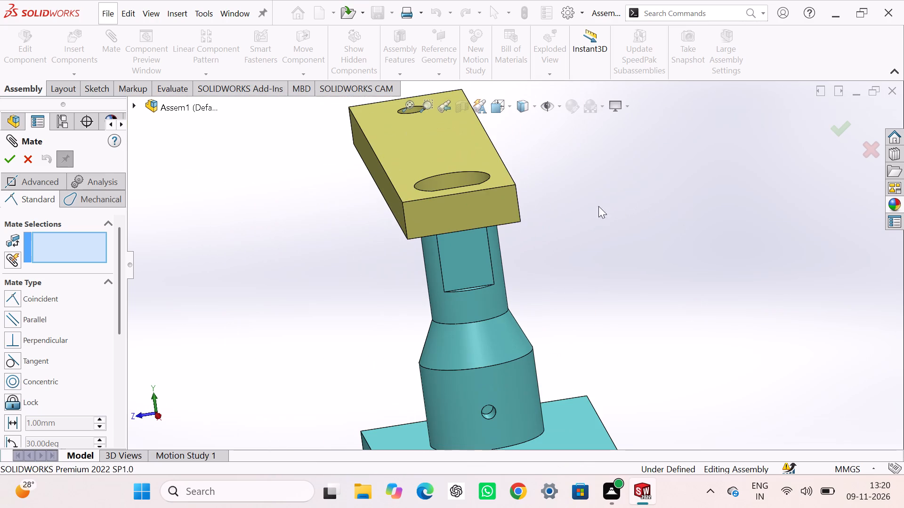
middle_click_drag(515, 201, 515, 311)
left_click(446, 168)
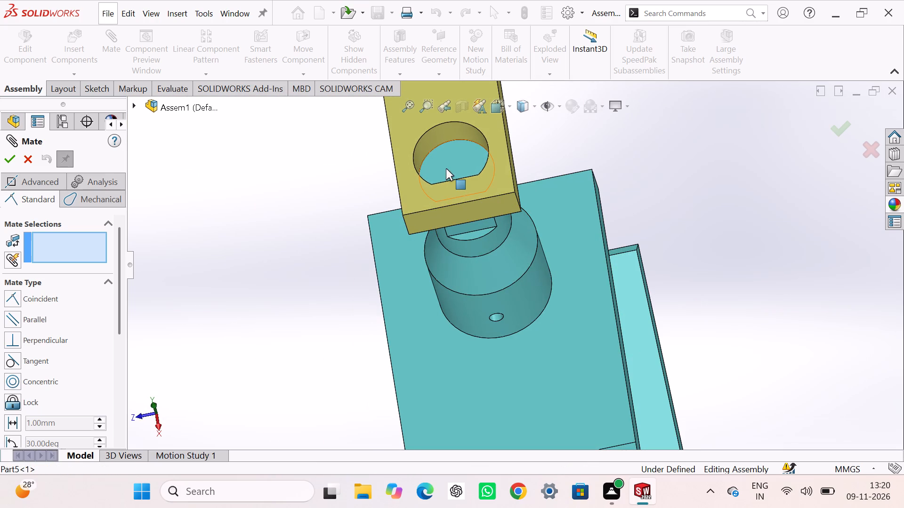
left_click(401, 184)
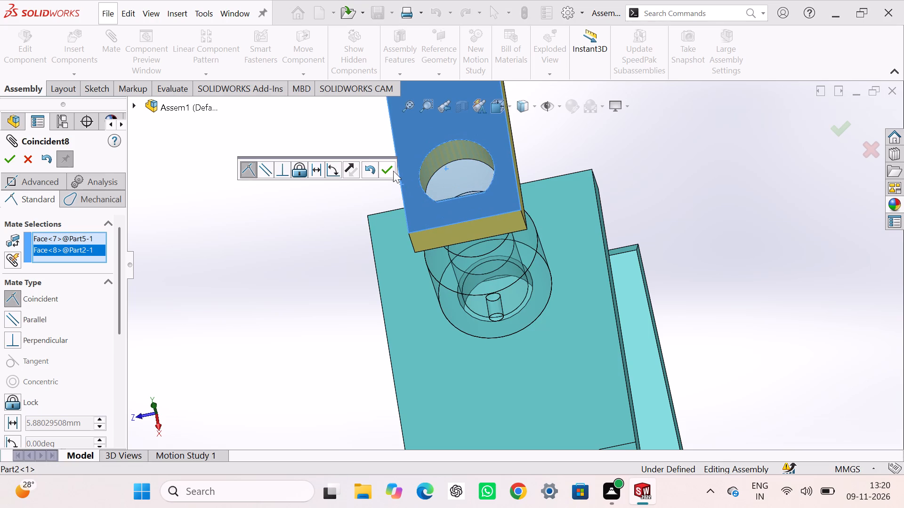
left_click(385, 167)
left_click(291, 237)
scroll(295, 242, "up", 1)
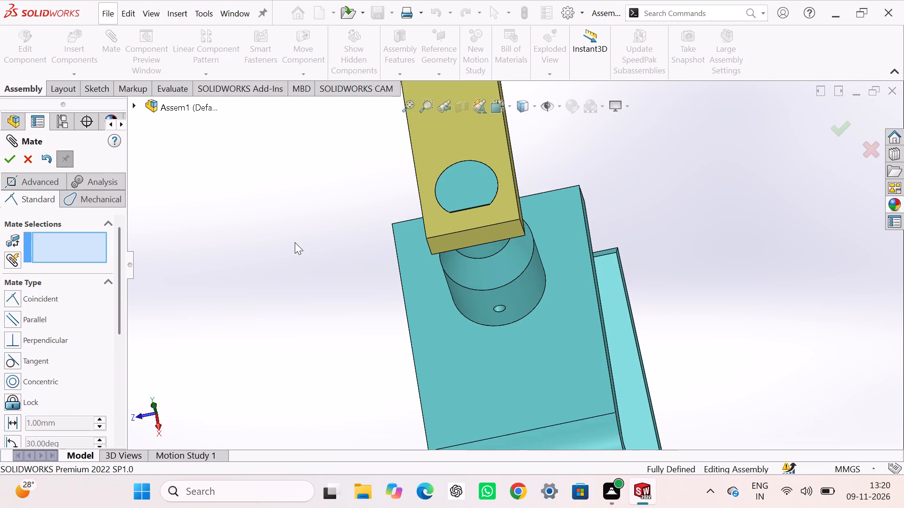
middle_click_drag(295, 243, 340, 243)
left_click_drag(858, 291, 830, 301)
scroll(775, 317, "up", 5)
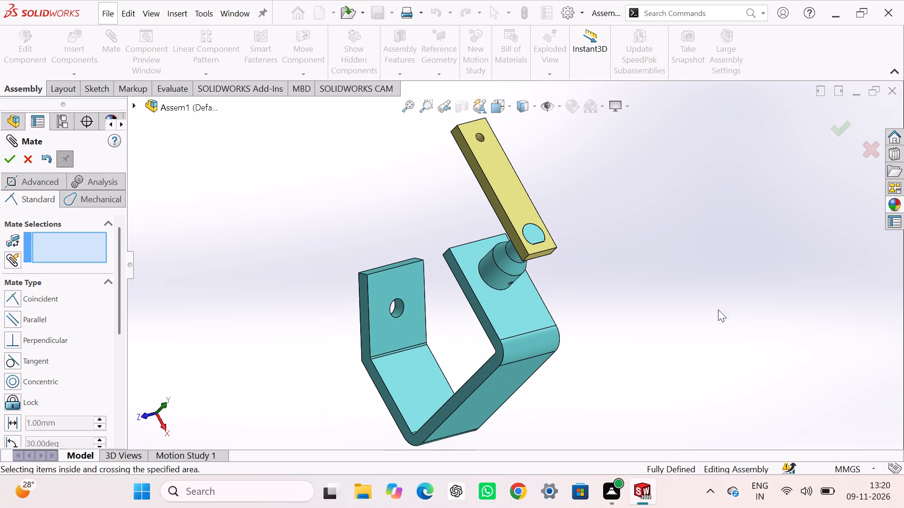
key("ctrl+7")
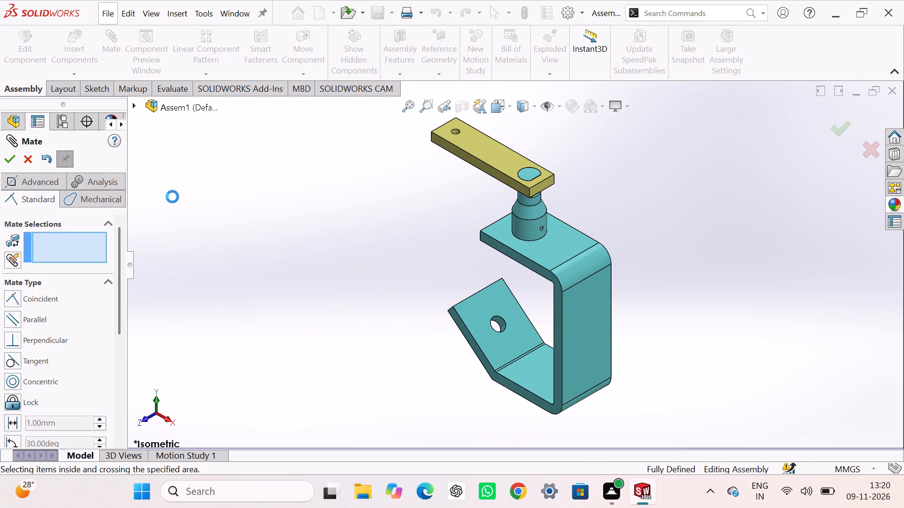
left_click(5, 161)
left_click(363, 270)
Insert Part4 from the saved parts and place it beside the free end of Part2.
scroll(391, 236, "up", 2)
scroll(432, 198, "down", 3)
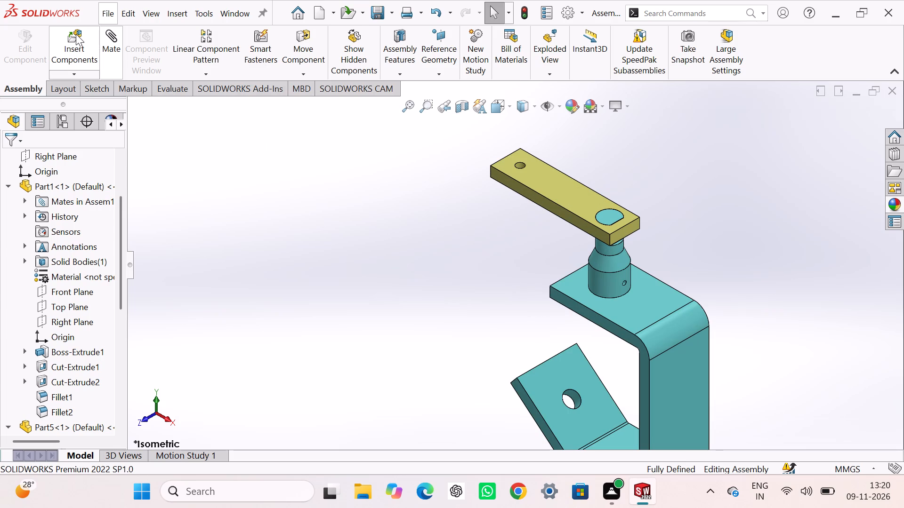
left_click(76, 34)
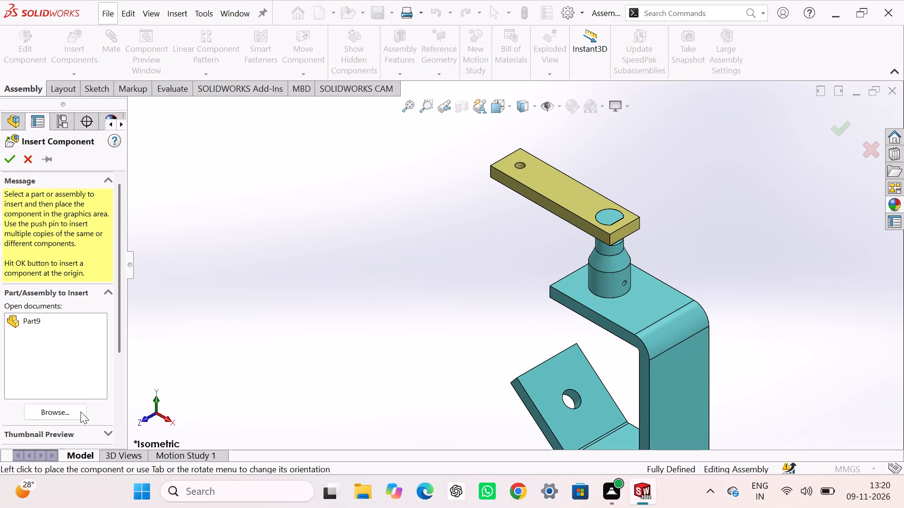
left_click(72, 413)
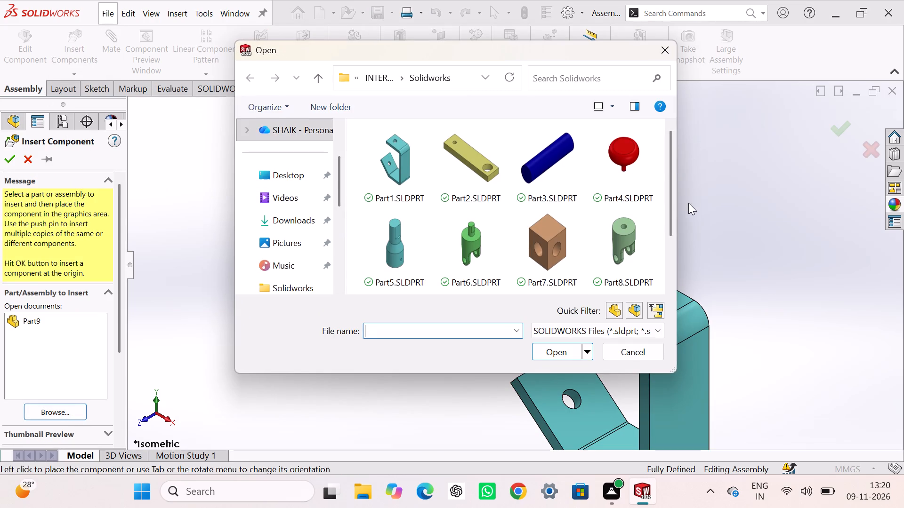
left_click(615, 153)
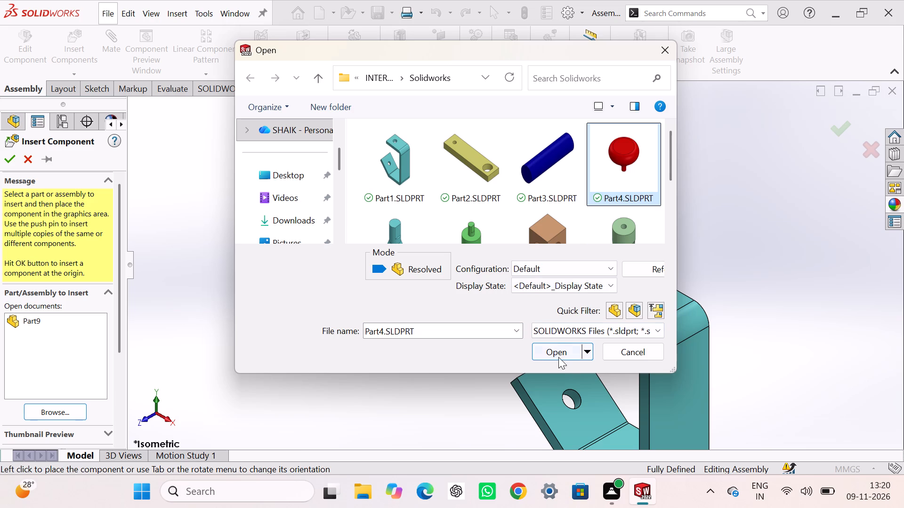
left_click(563, 349)
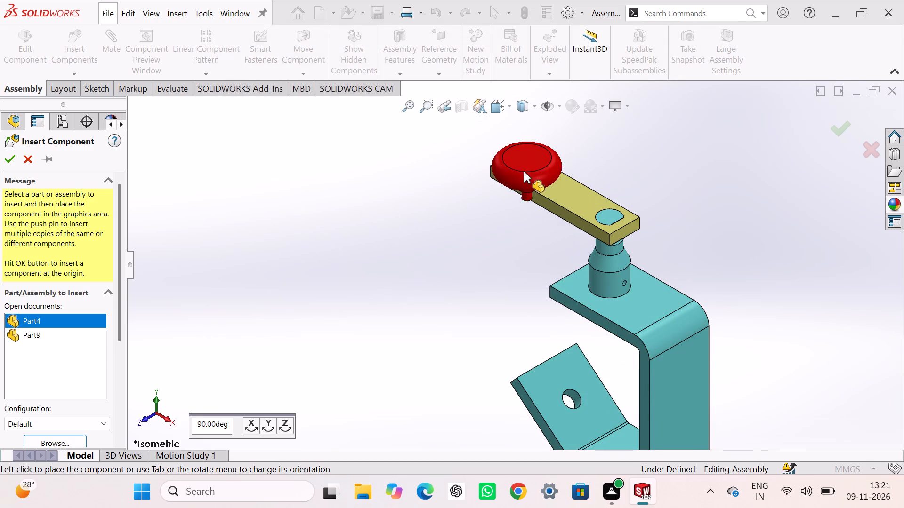
left_click(465, 151)
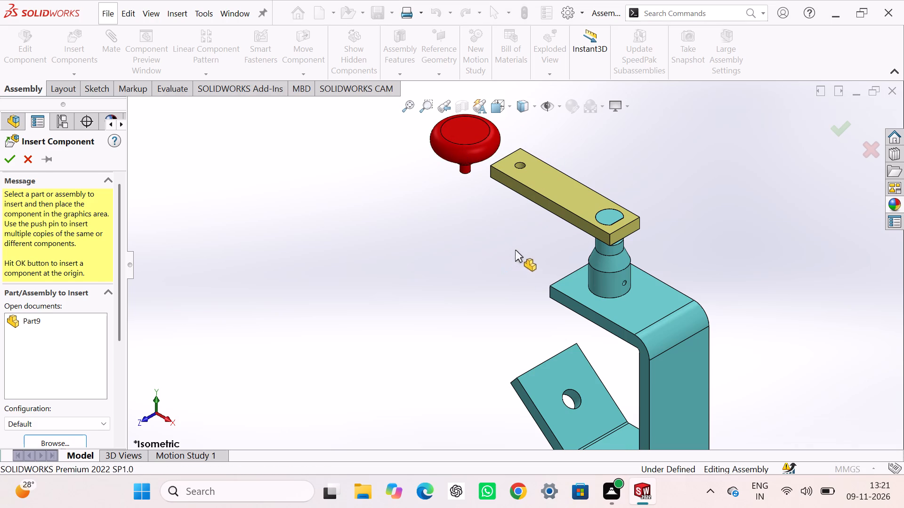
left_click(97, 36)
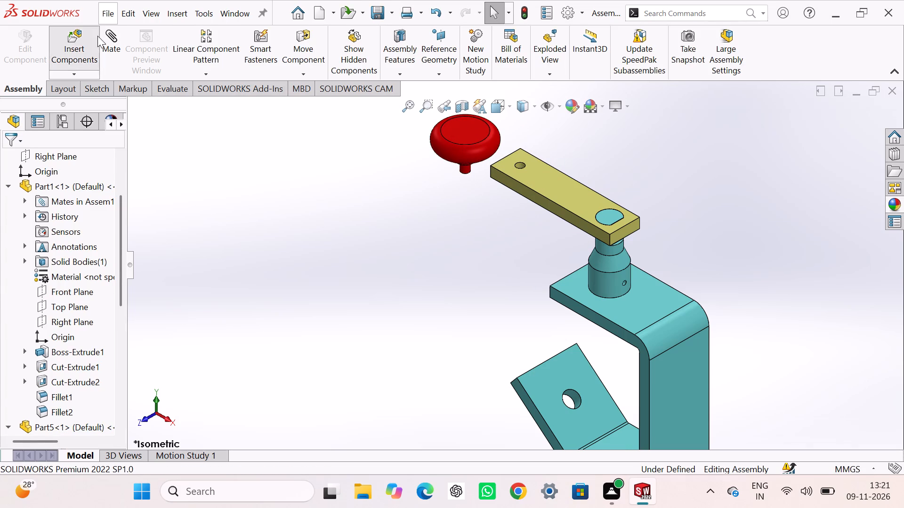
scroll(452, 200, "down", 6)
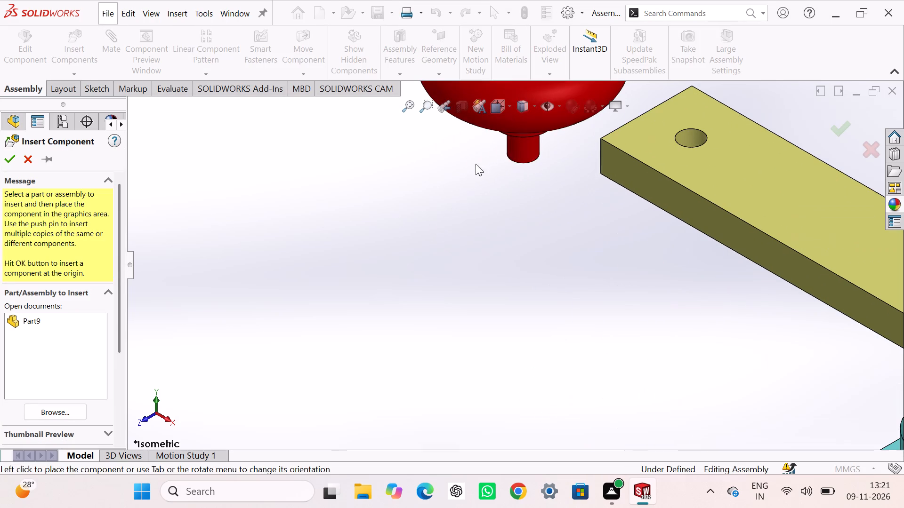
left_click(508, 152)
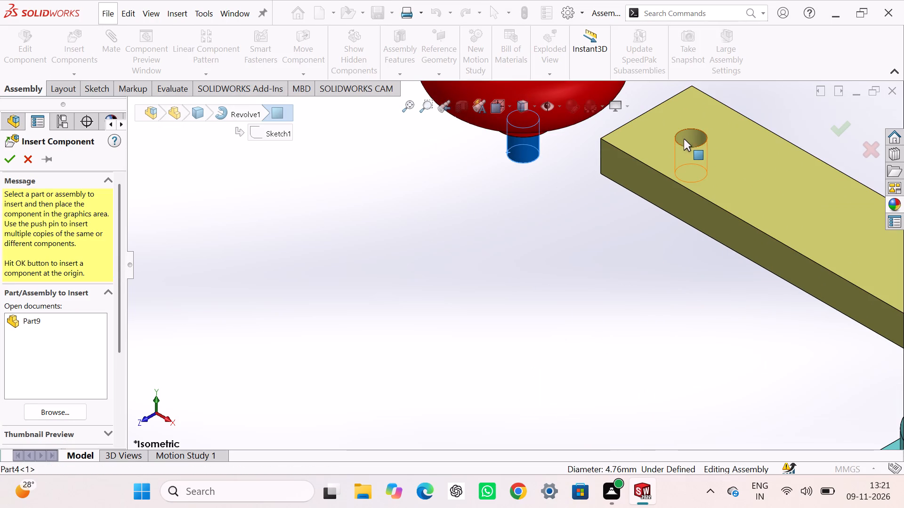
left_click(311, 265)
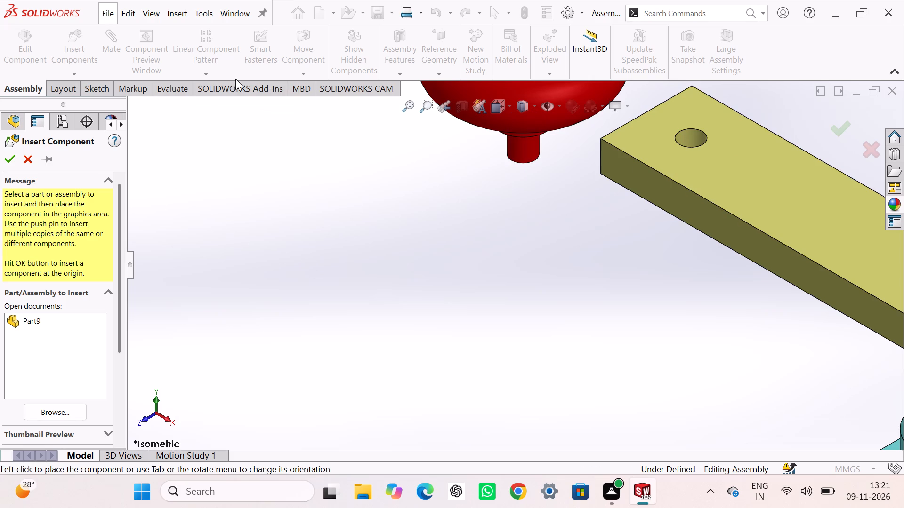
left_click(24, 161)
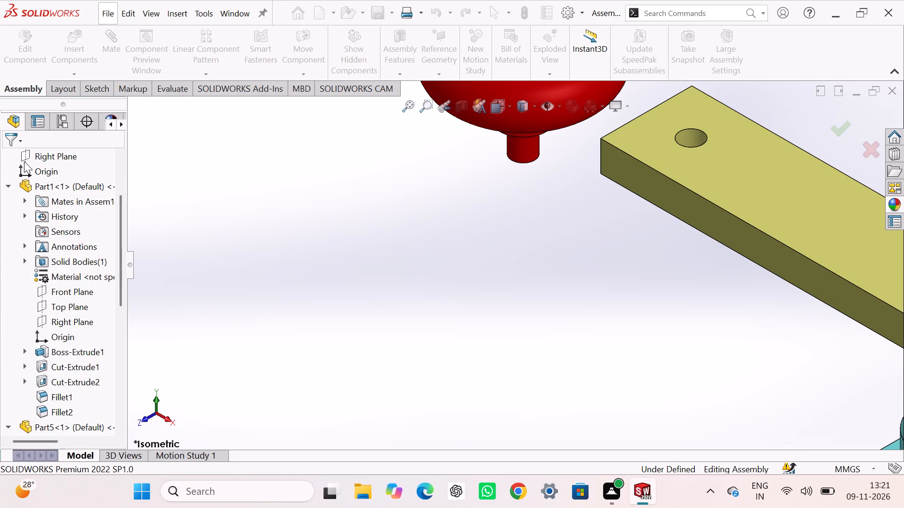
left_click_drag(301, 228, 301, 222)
Add a concentric mate between Part4's cylindrical pin and the small round hole at Part2's free end.
left_click(111, 48)
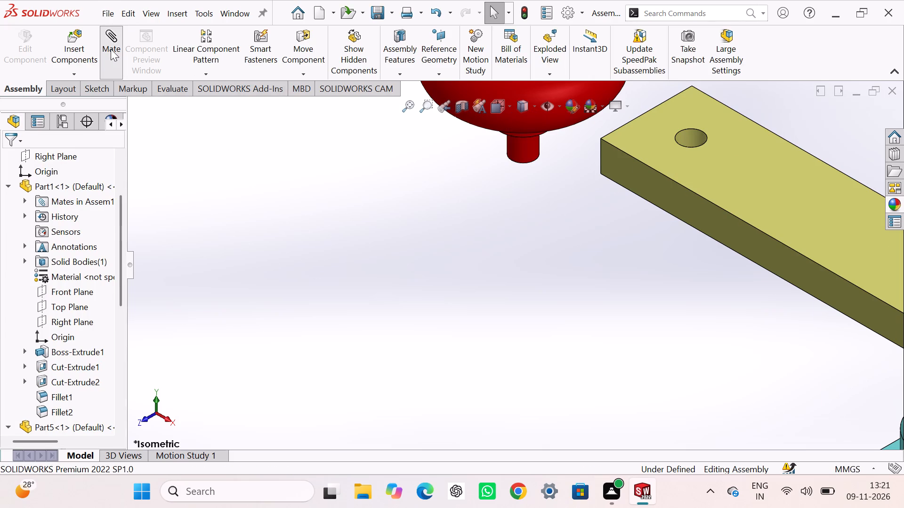
left_click(531, 154)
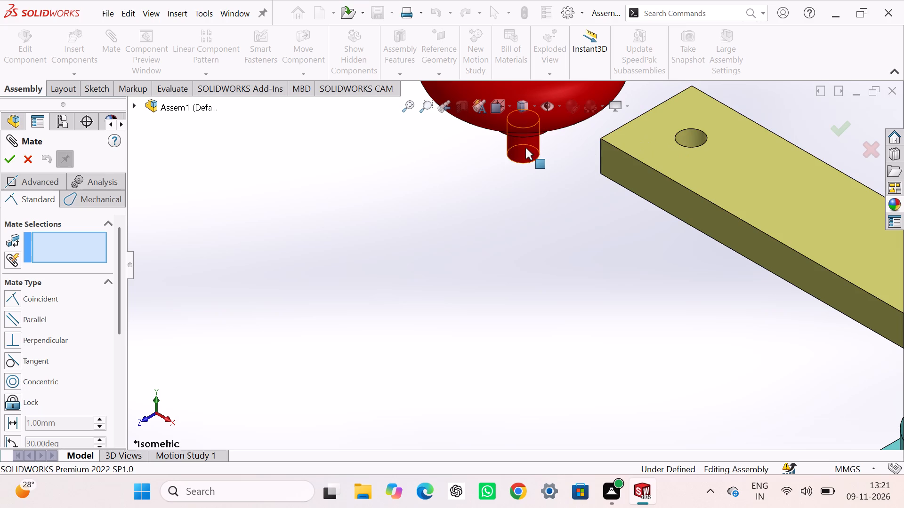
left_click(525, 148)
left_click(686, 134)
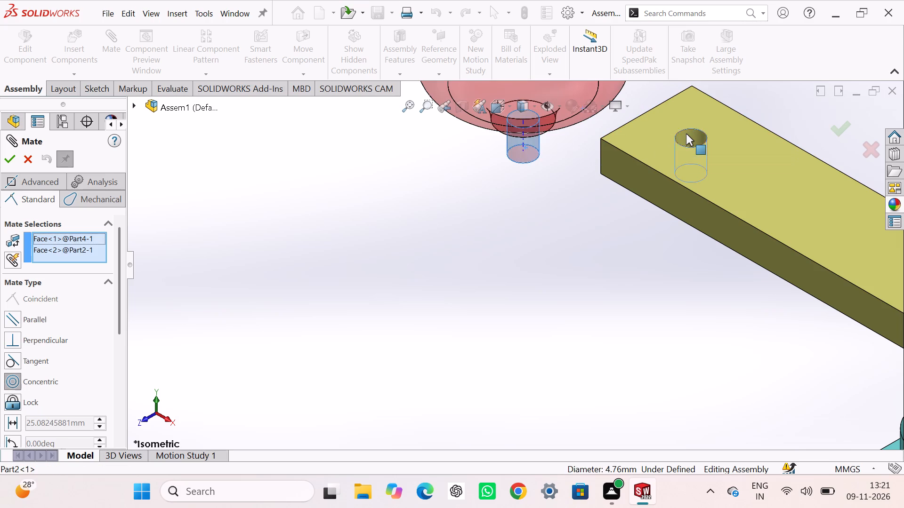
left_click_drag(828, 174, 815, 190)
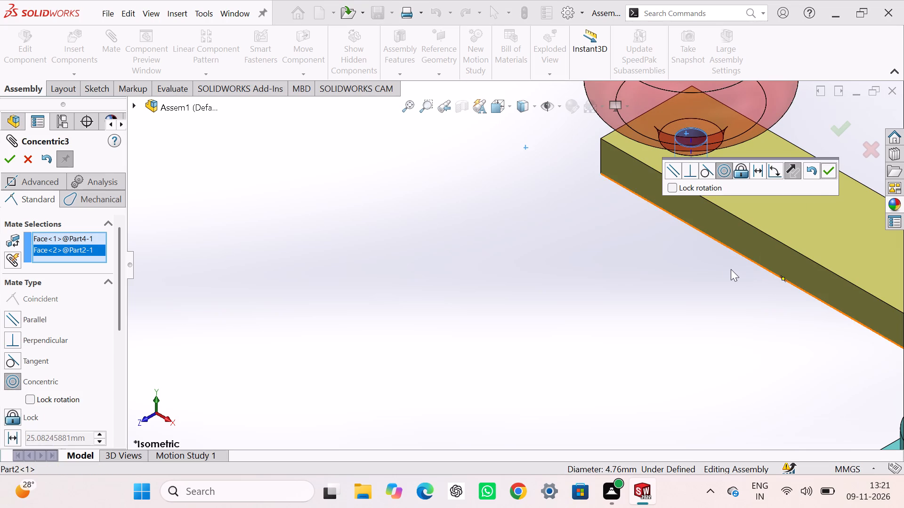
left_click(832, 169)
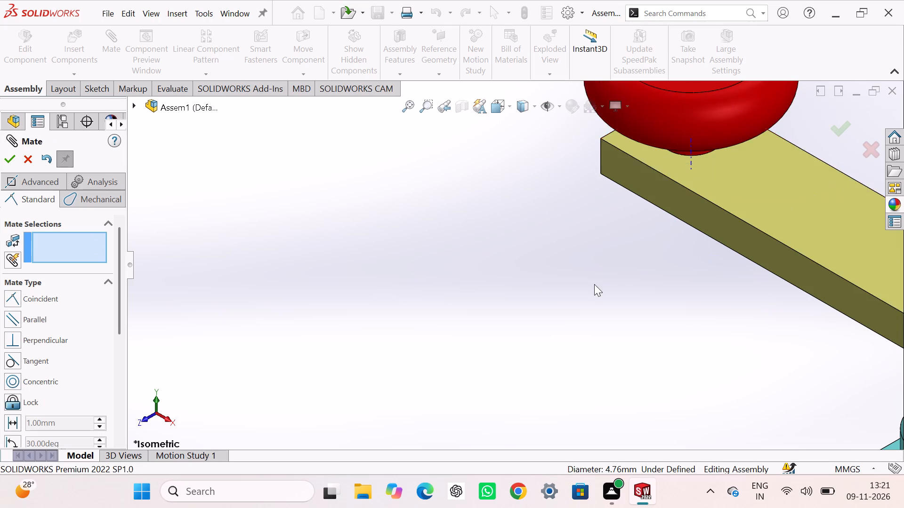
Lift Part4 clear of the hole and add a coincident mate between Part2's upper face and the shoulder face around Part4's pin.
scroll(593, 284, "up", 3)
middle_click_drag(518, 323, 600, 225)
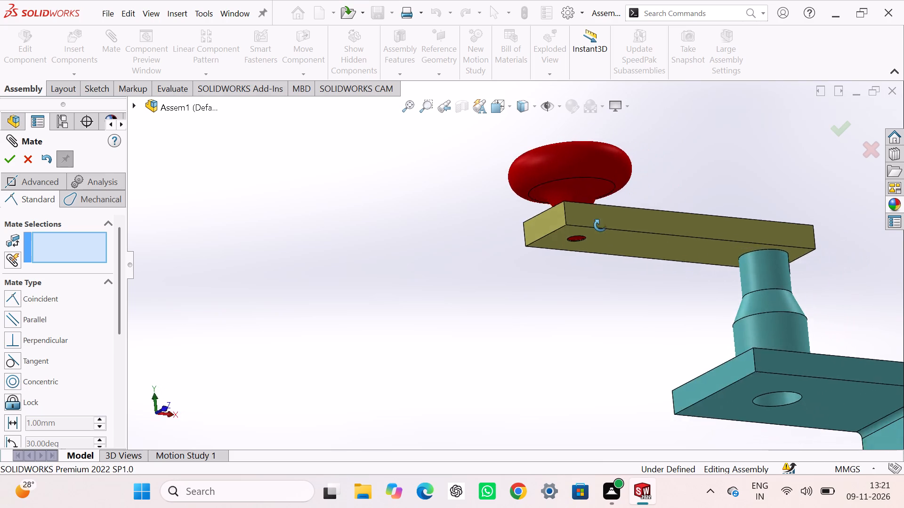
middle_click_drag(600, 225, 556, 333)
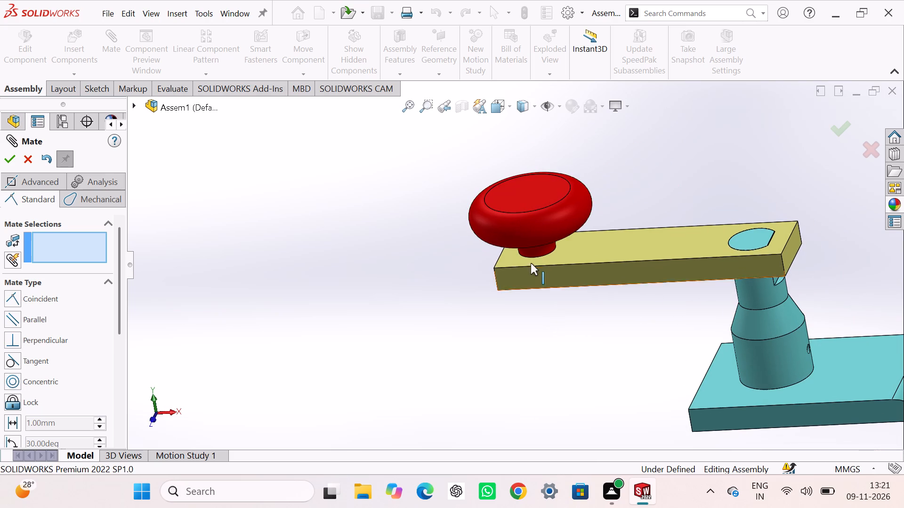
left_click_drag(531, 249, 531, 201)
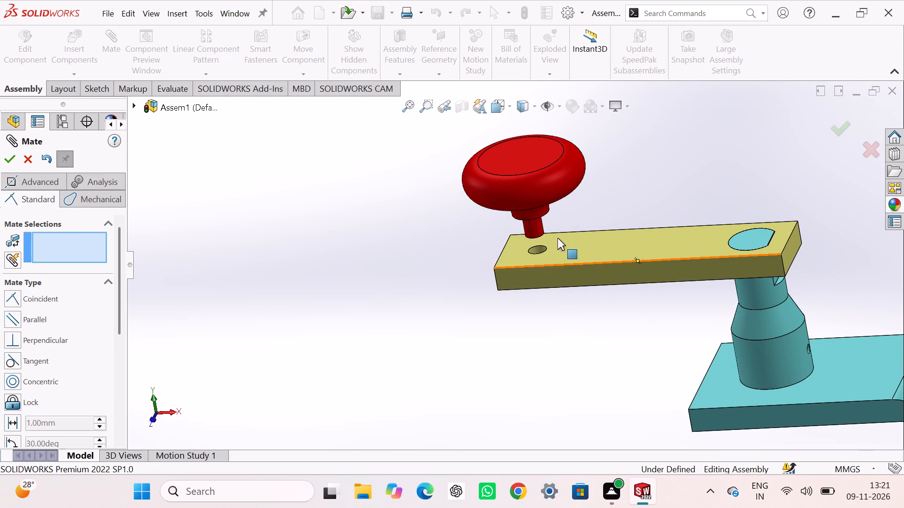
left_click(557, 246)
middle_click_drag(544, 275, 557, 150)
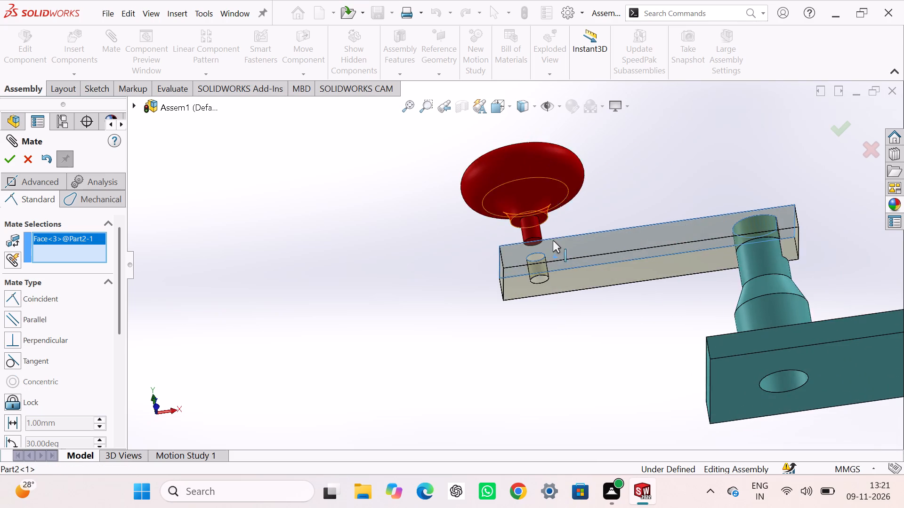
scroll(553, 240, "down", 4)
left_click(518, 202)
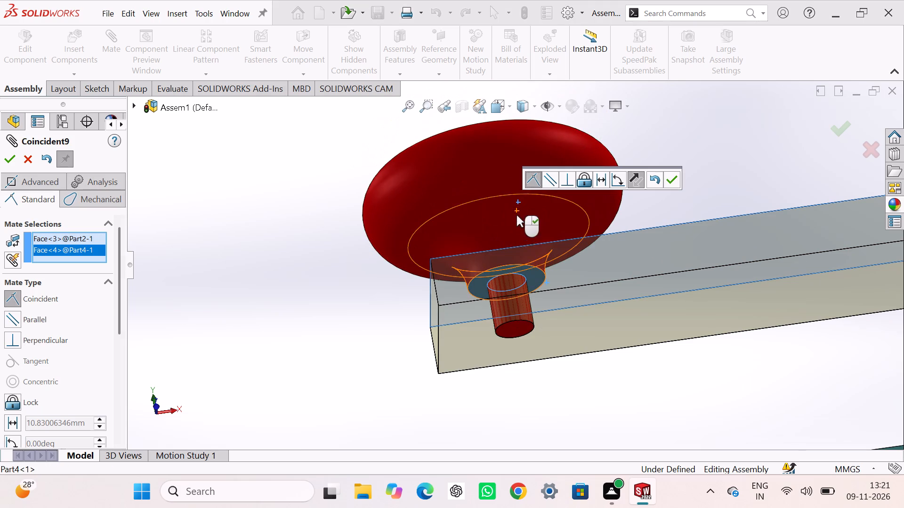
left_click(665, 183)
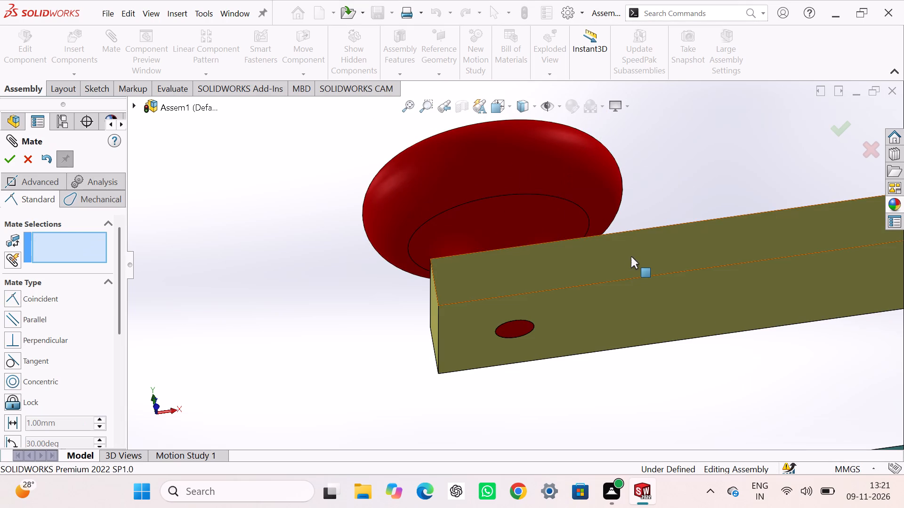
left_click(657, 154)
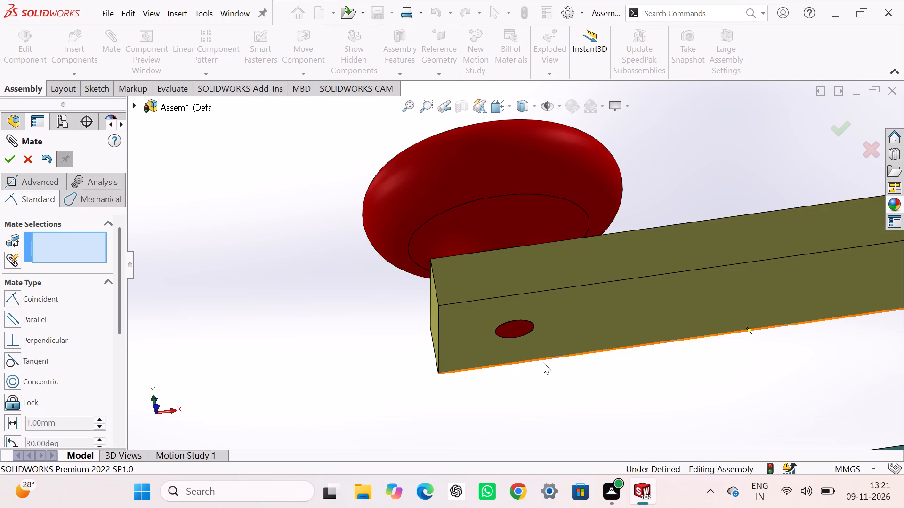
Add a coincident mate between the assembly's Front Plane and Part4's Front Plane, and finish mating.
scroll(543, 362, "up", 3)
middle_click_drag(584, 333, 594, 357)
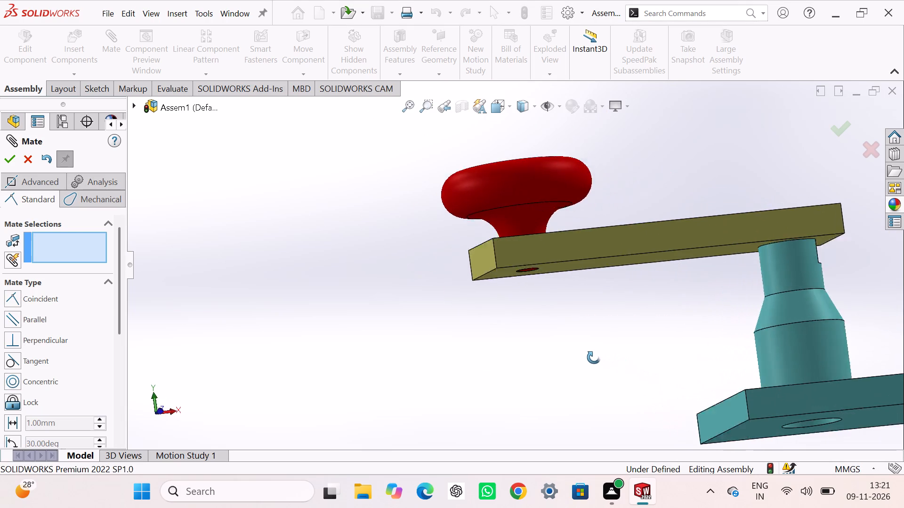
middle_click_drag(594, 357, 561, 409)
scroll(569, 391, "up", 4)
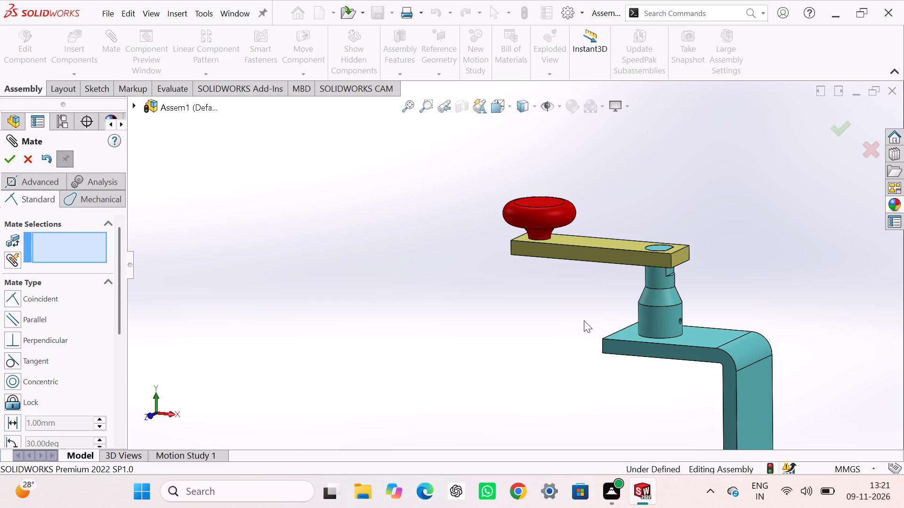
middle_click_drag(584, 320, 606, 396)
left_click(499, 367)
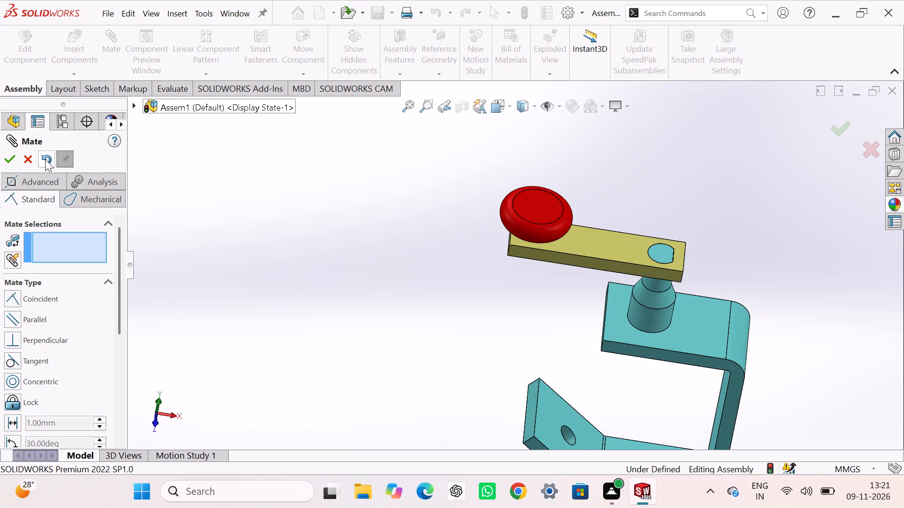
left_click(131, 105)
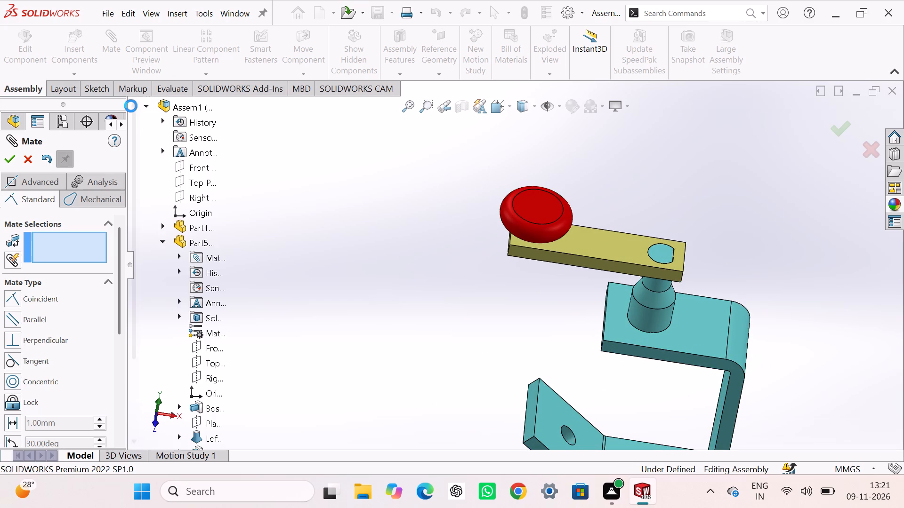
left_click(199, 170)
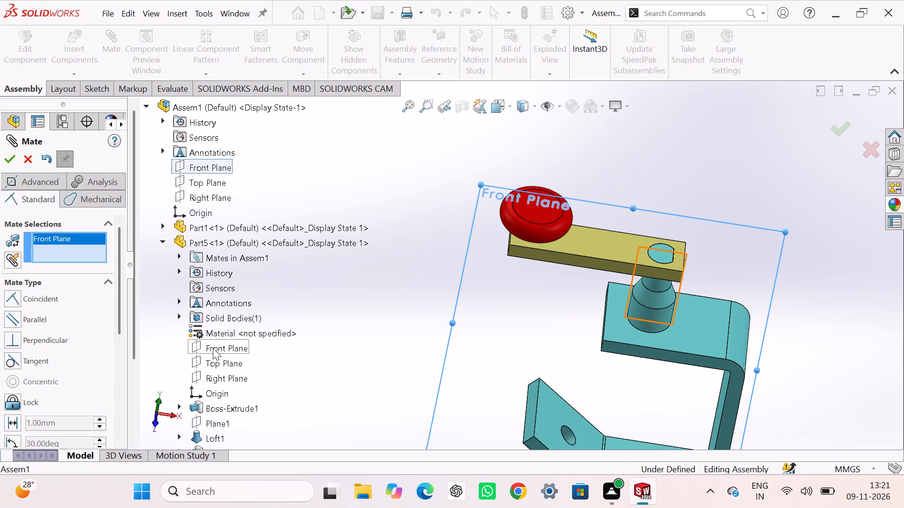
left_click(161, 240)
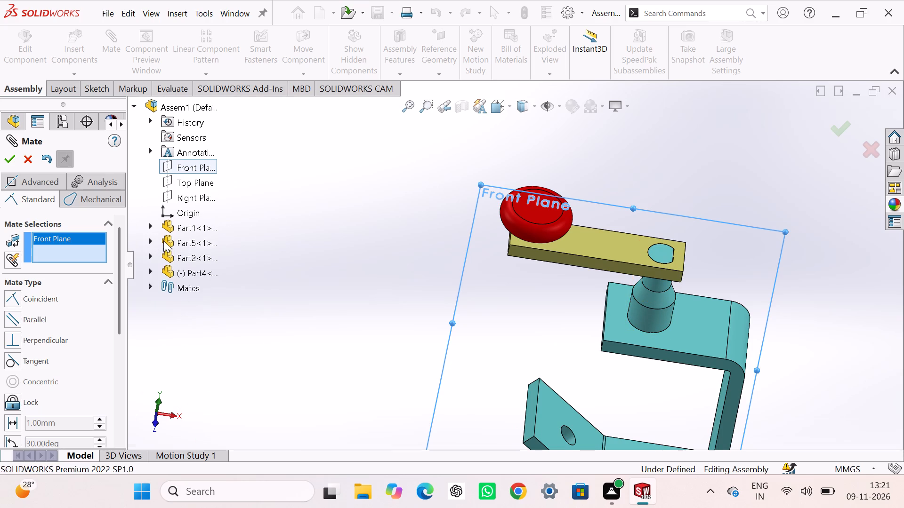
left_click(144, 270)
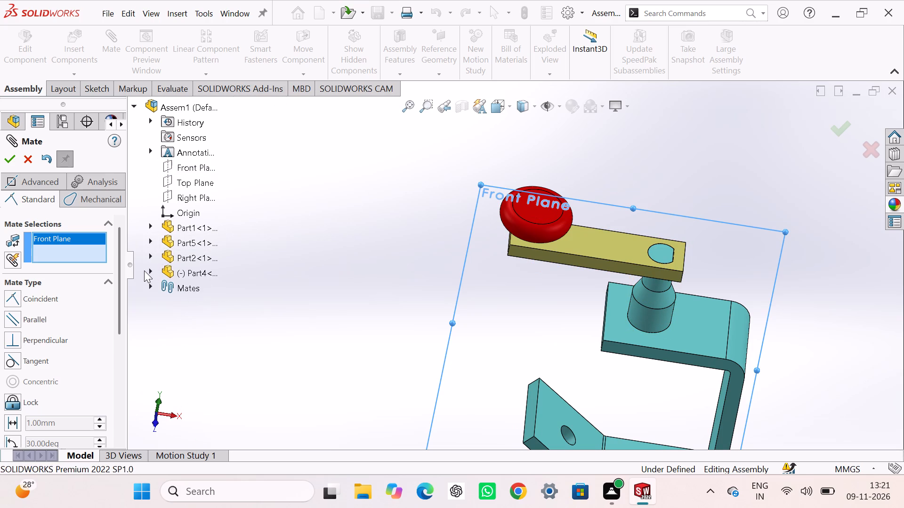
left_click(152, 271)
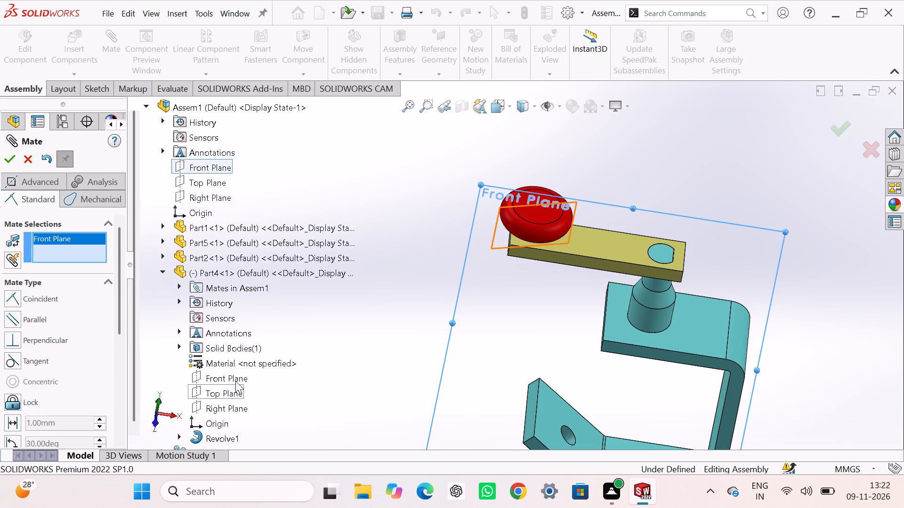
middle_click_drag(552, 310, 512, 319)
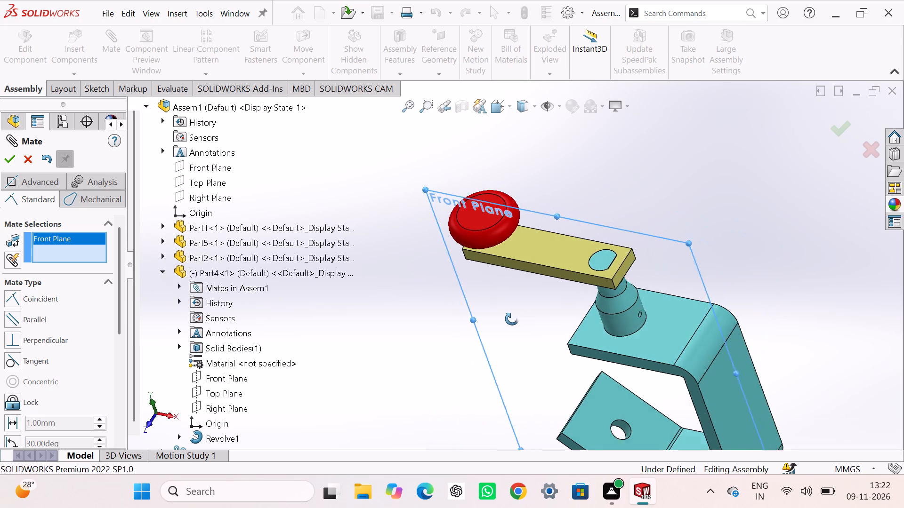
middle_click_drag(512, 319, 500, 310)
scroll(500, 309, "up", 2)
scroll(513, 287, "down", 1)
middle_click_drag(519, 283, 550, 230)
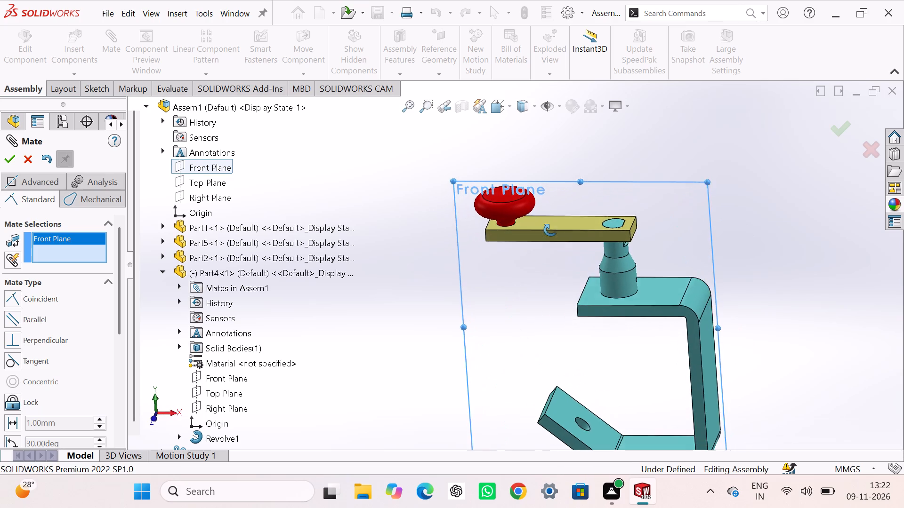
middle_click_drag(550, 230, 526, 270)
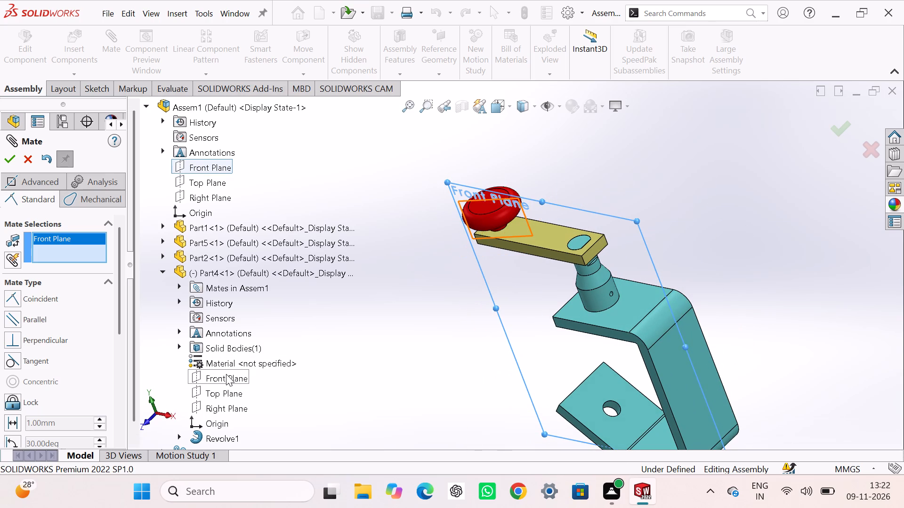
left_click(226, 374)
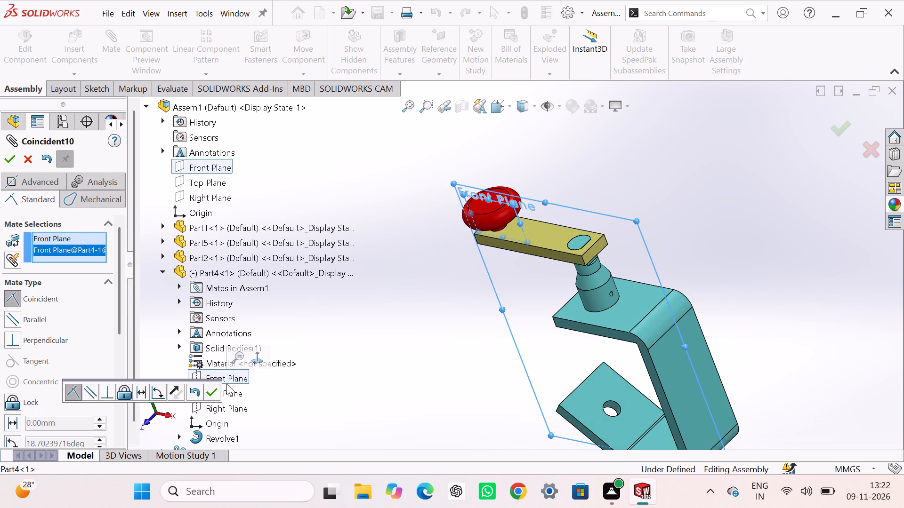
left_click(211, 391)
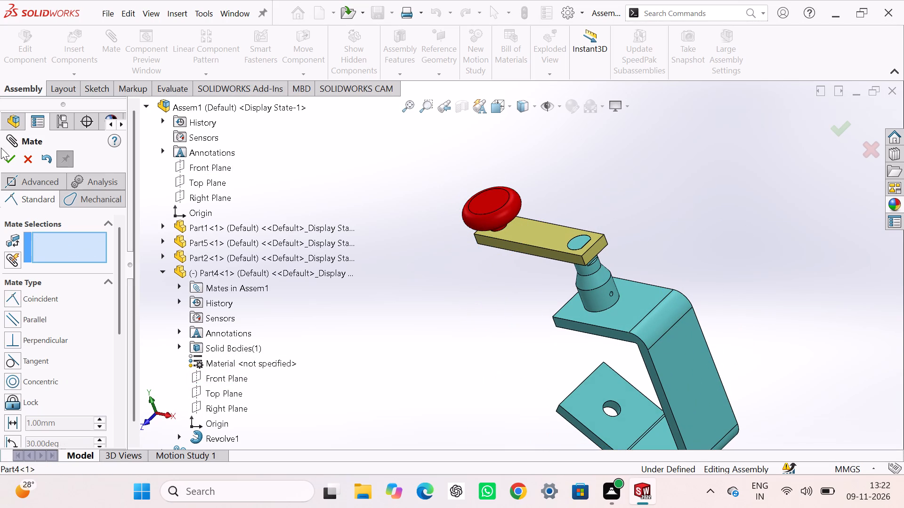
left_click(8, 157)
left_click(284, 232)
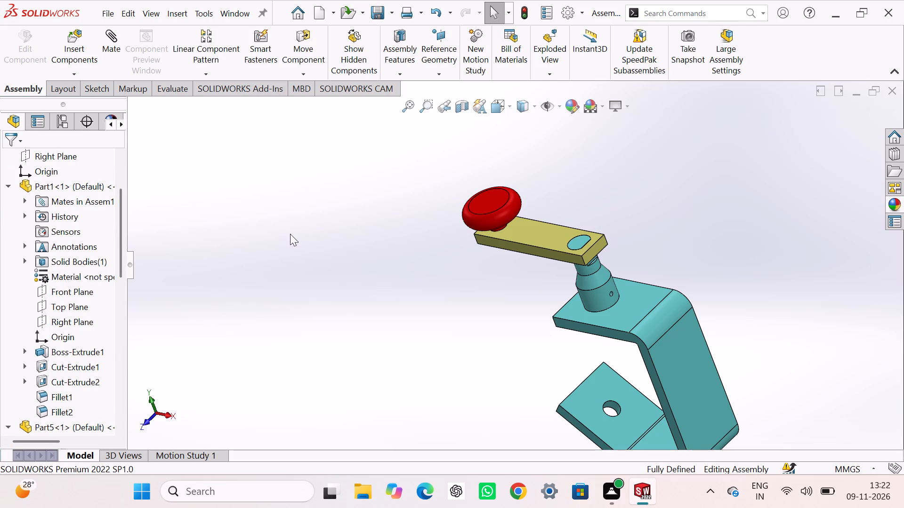
key("ctrl+F7")
key("ctrl+7")
left_click(308, 215)
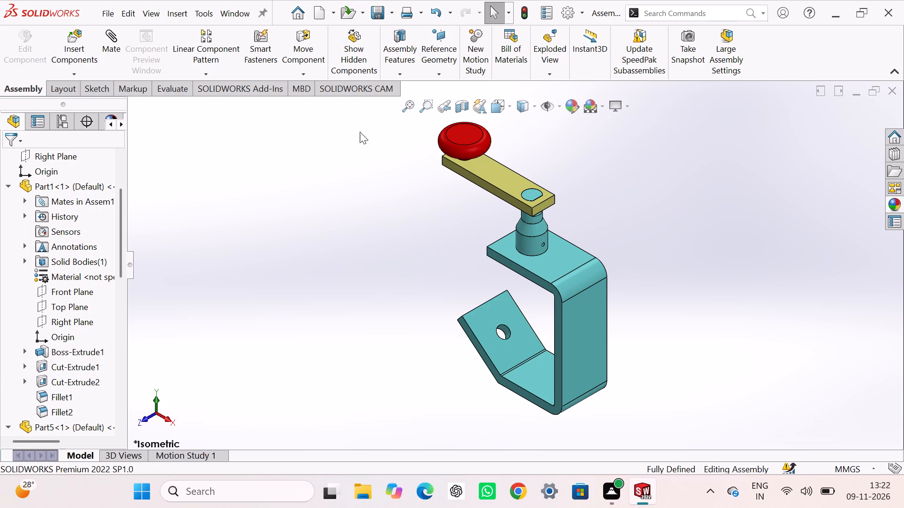
Insert Part6 from the saved parts and place it beside Part1, below the upper arm.
left_click(81, 41)
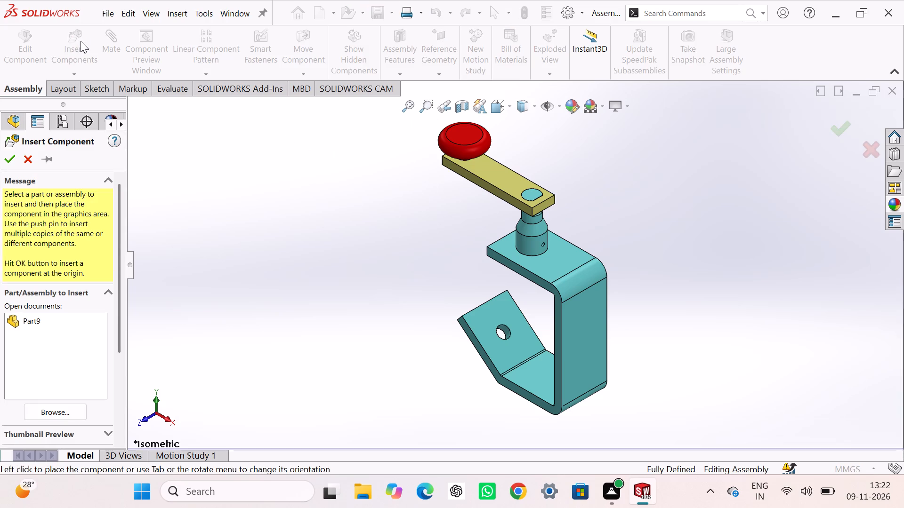
left_click(57, 410)
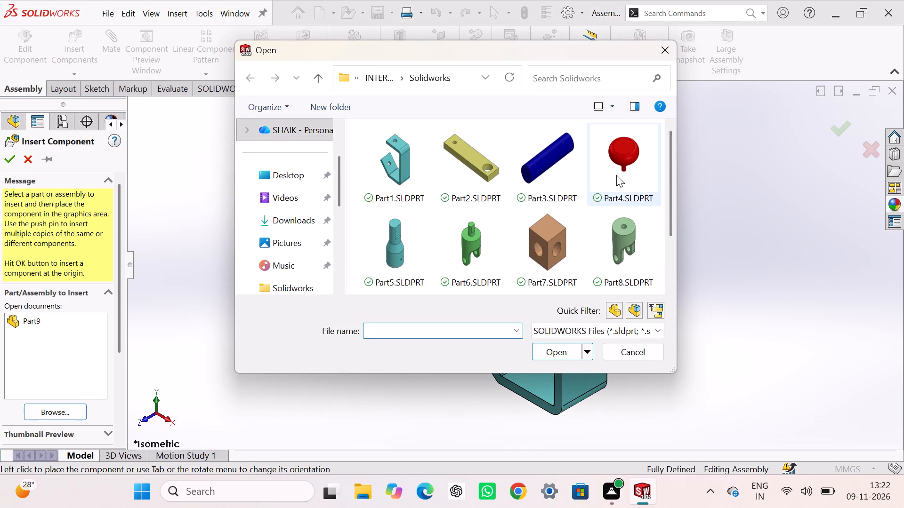
left_click(470, 238)
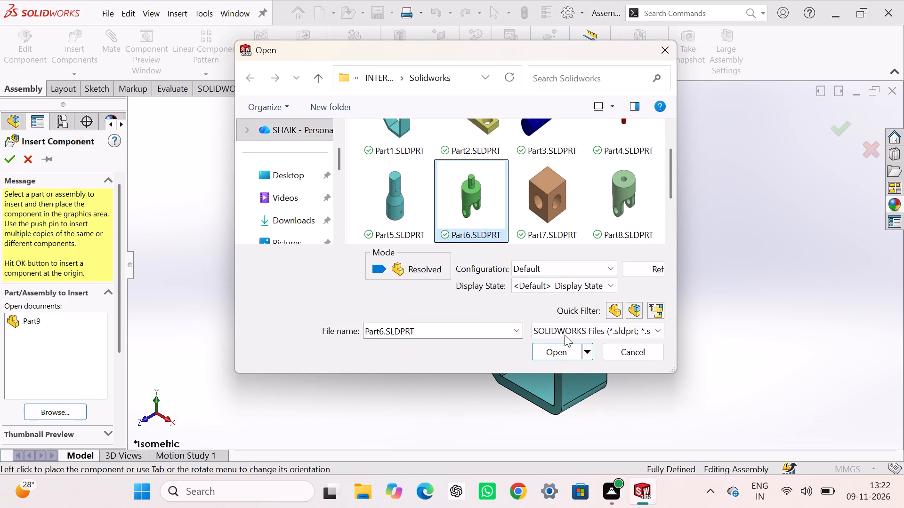
left_click(562, 351)
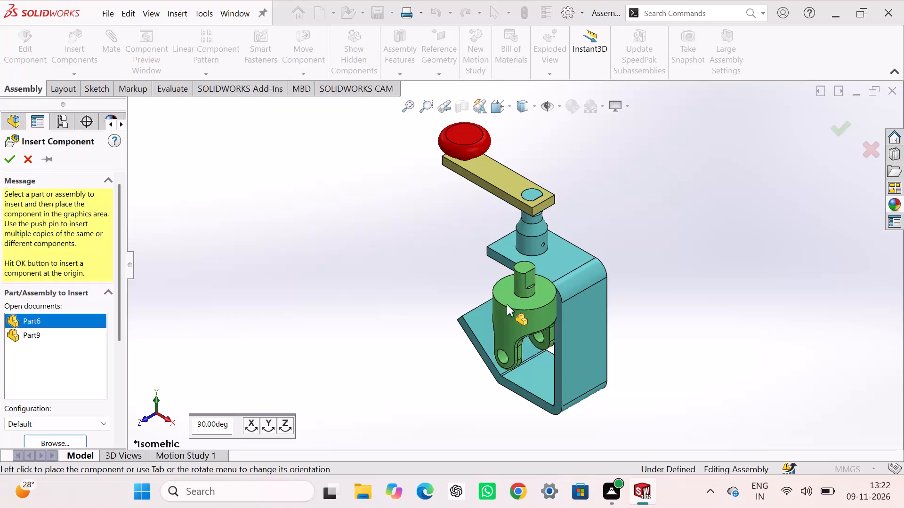
left_click(487, 300)
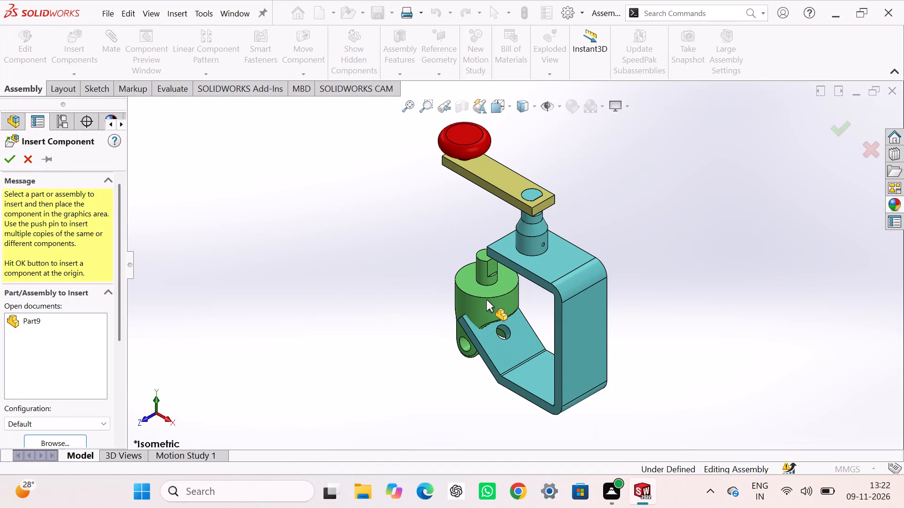
left_click(264, 252)
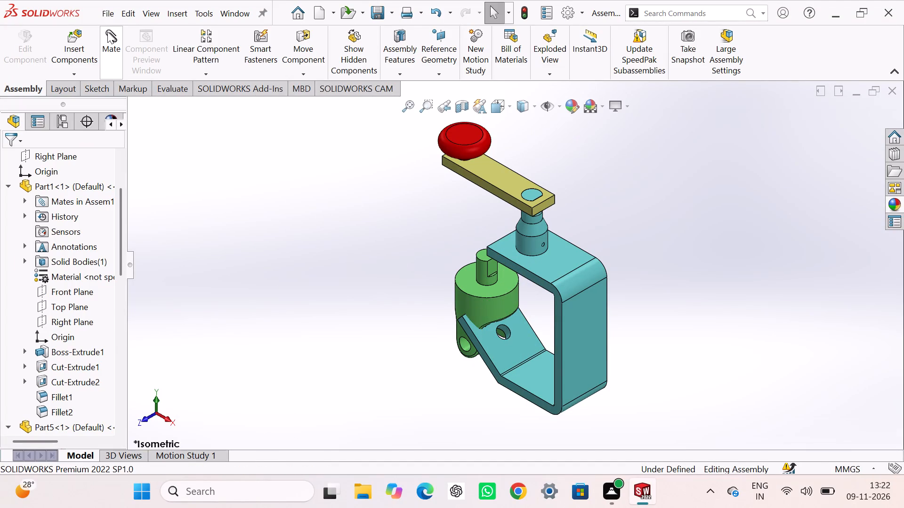
Add a concentric mate between Part6's cylindrical pin and the round hole in Part1's upper arm.
left_click(108, 38)
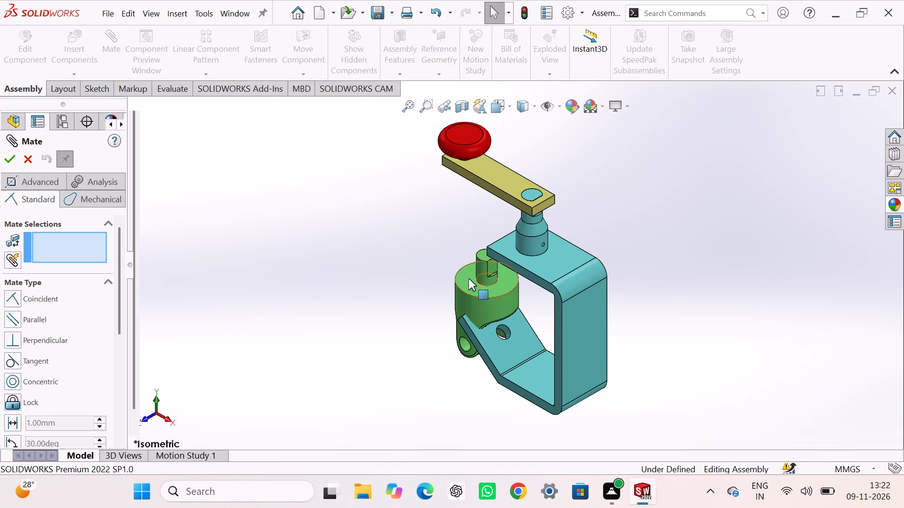
scroll(497, 291, "down", 6)
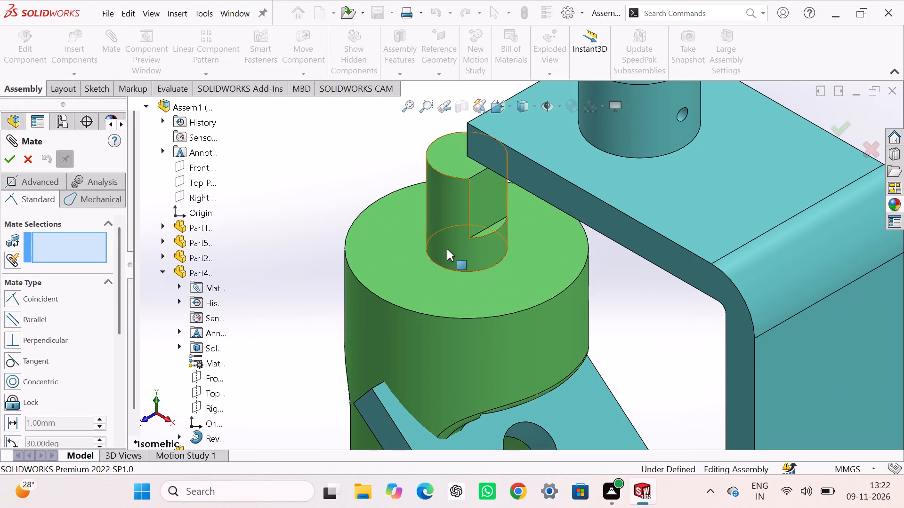
left_click(440, 219)
middle_click_drag(602, 249, 671, 165)
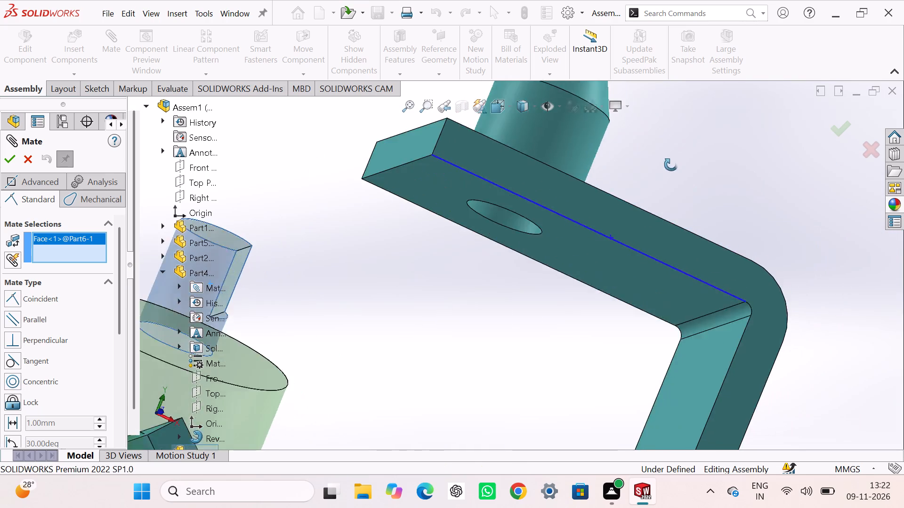
middle_click_drag(671, 165, 670, 105)
left_click(487, 267)
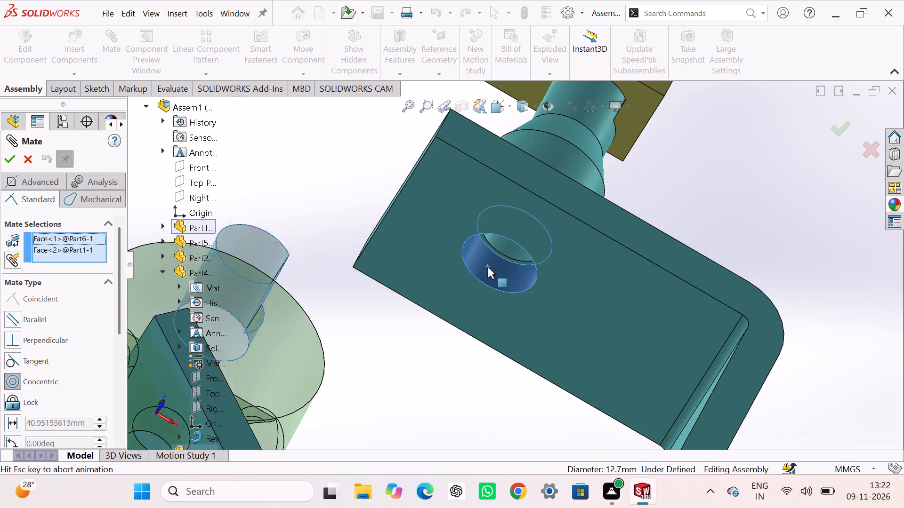
left_click(665, 290)
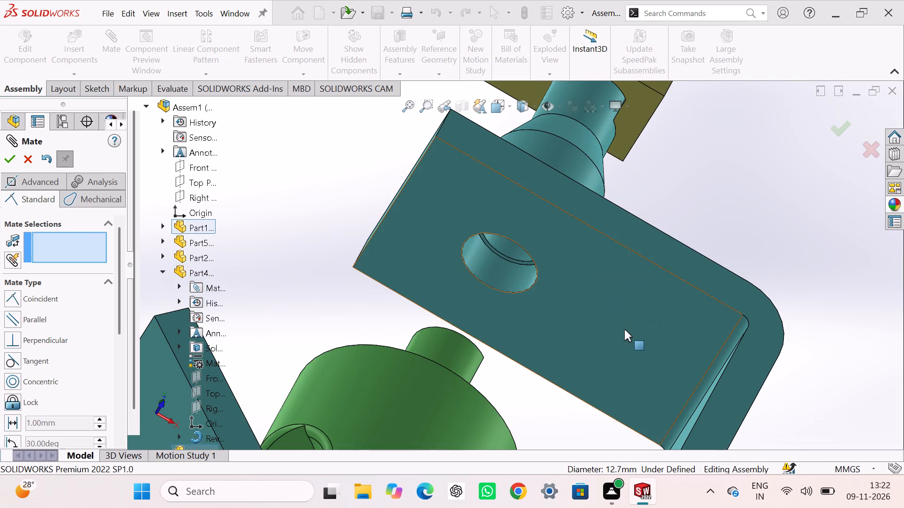
Add a coincident mate between Part6's flat shoulder face around the pin and the underside of Part1's upper arm, and finish mating.
middle_click_drag(609, 333, 516, 418)
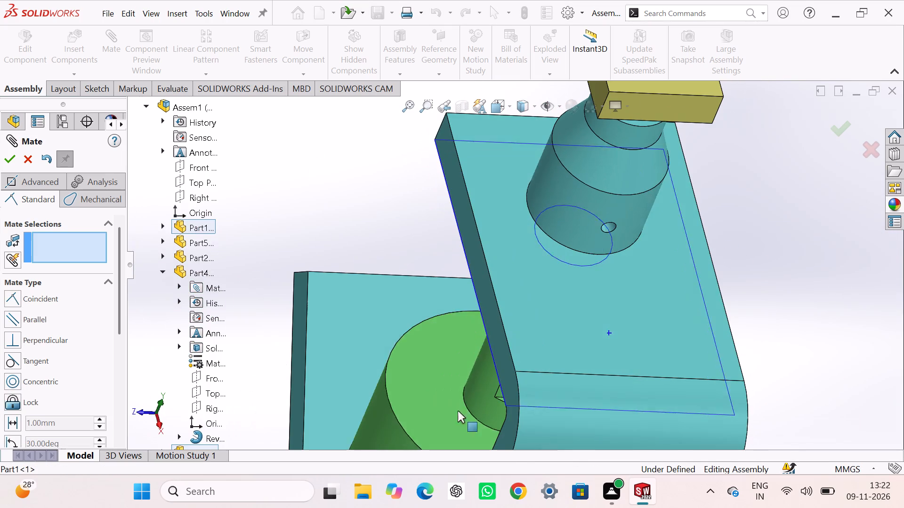
left_click(403, 387)
middle_click_drag(403, 387, 497, 252)
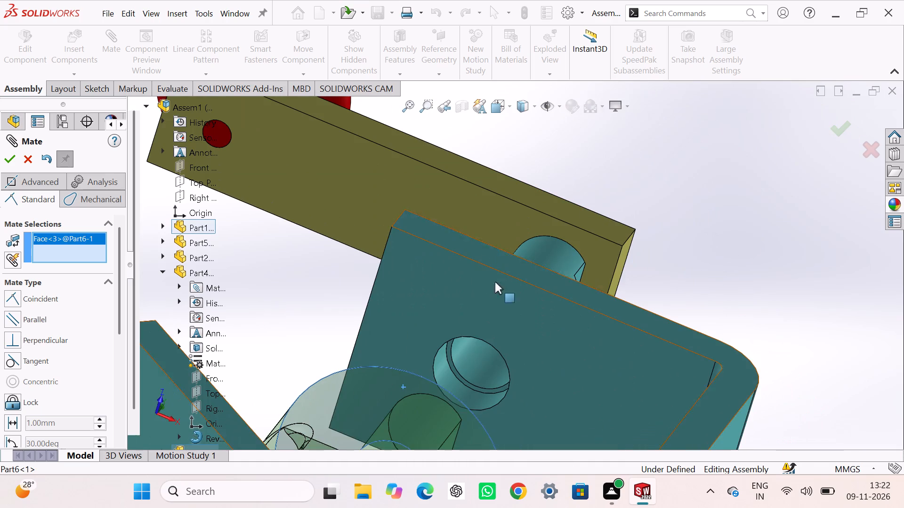
left_click(522, 330)
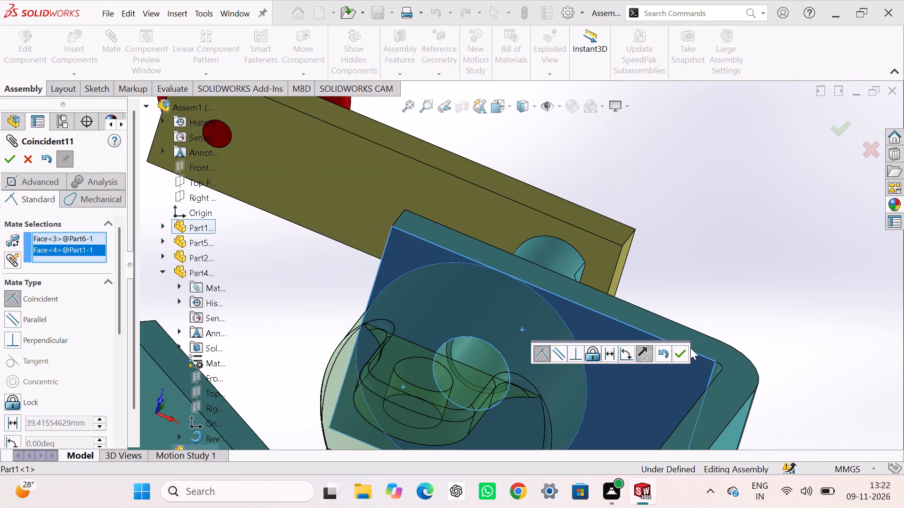
left_click(681, 351)
scroll(666, 358, "up", 5)
middle_click_drag(634, 347, 615, 386)
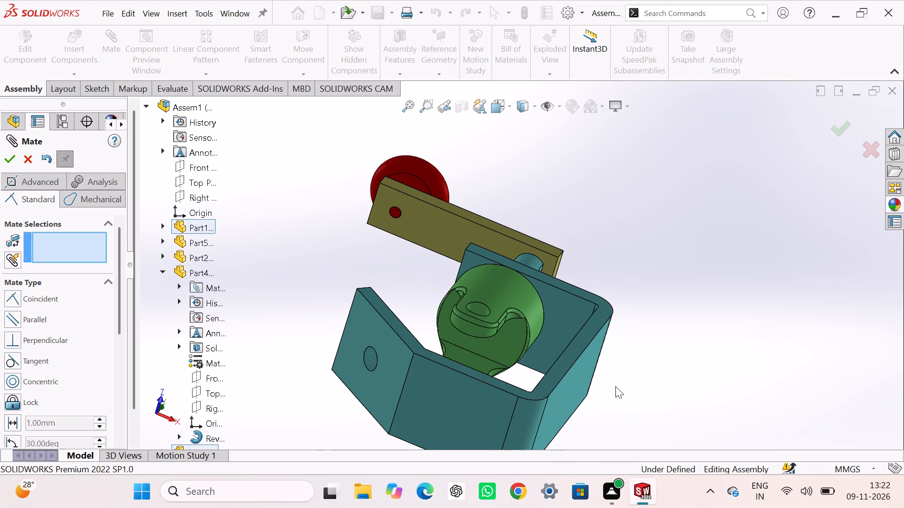
middle_click_drag(615, 386, 523, 412)
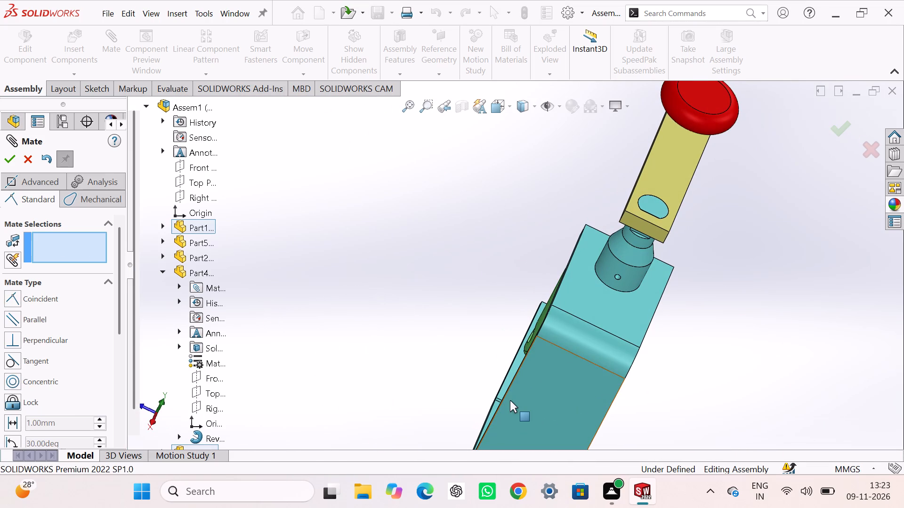
key("ctrl+7")
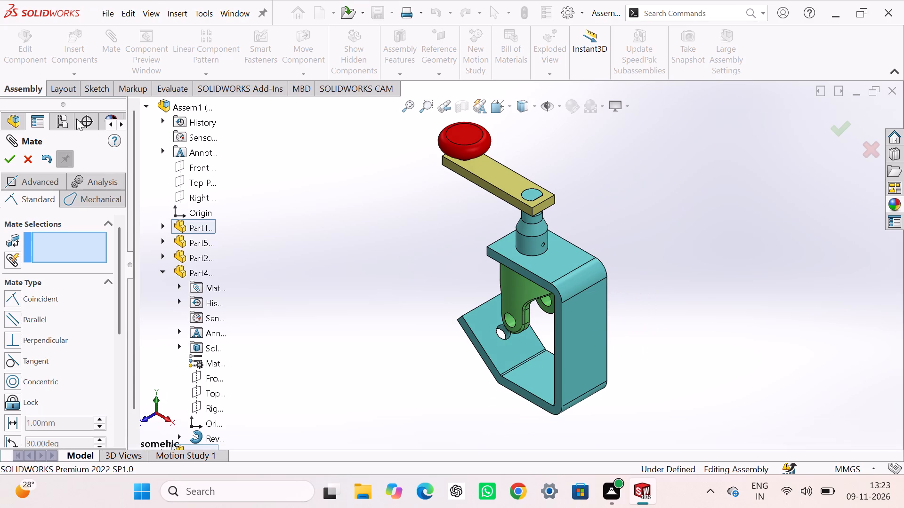
left_click(9, 163)
left_click(350, 305)
Rotate Part6 about its pin axis beneath Part1's upper arm.
middle_click_drag(350, 305, 351, 305)
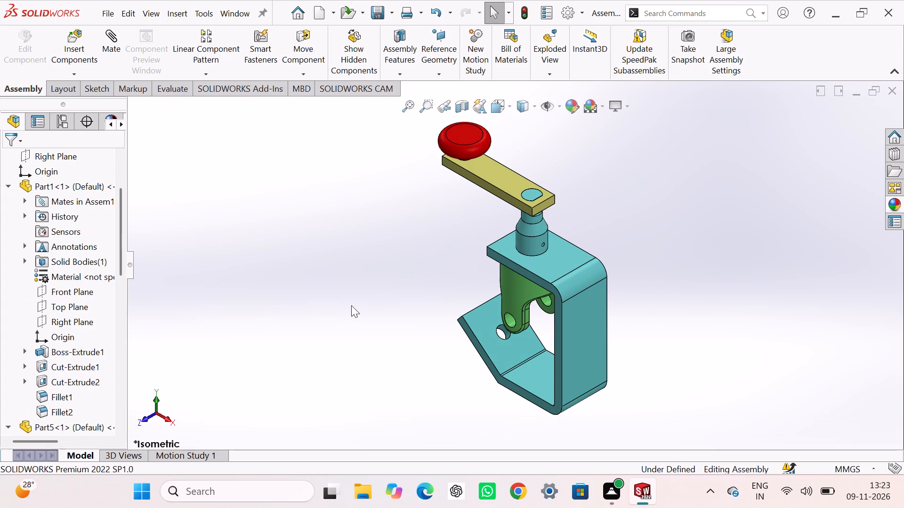
middle_click_drag(351, 305, 362, 305)
left_click_drag(514, 306, 474, 282)
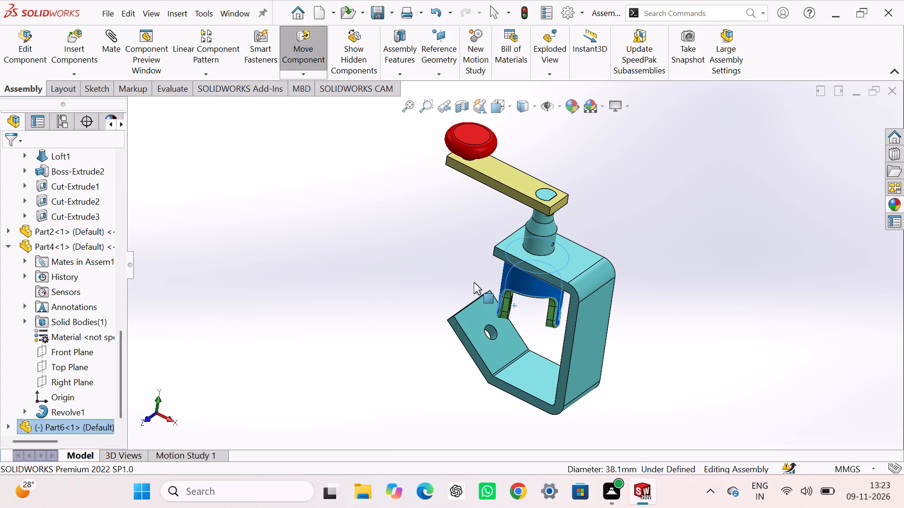
Rotate Part6 about its pin axis until one fork lug faces the open front side of Part1.
left_click_drag(474, 282, 511, 317)
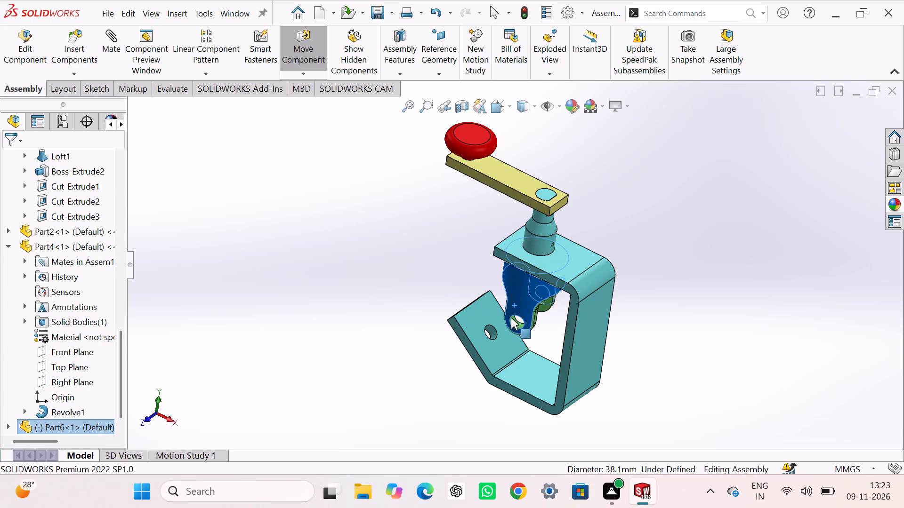
left_click_drag(511, 317, 498, 320)
left_click(338, 309)
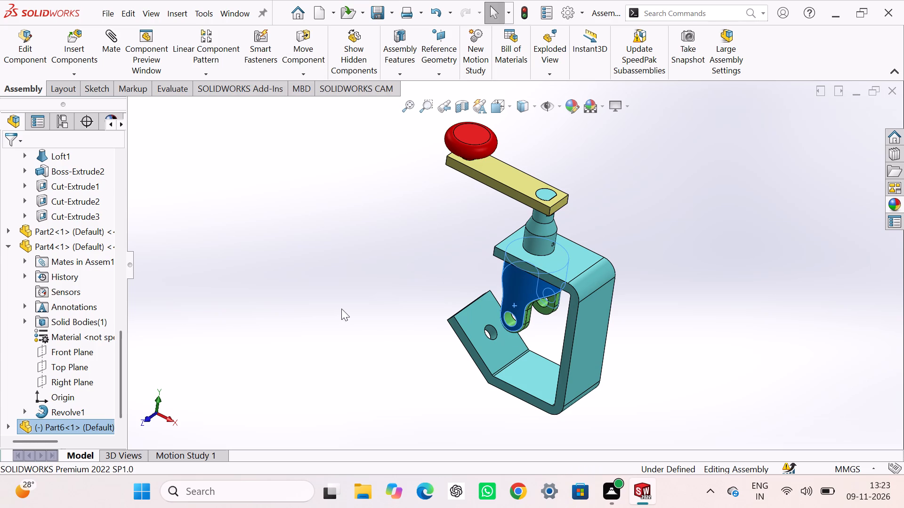
Insert Part8 from the saved parts, turned twice by 90° about Z so its fork points up, and place it beside Part1.
middle_click_drag(342, 309, 329, 306)
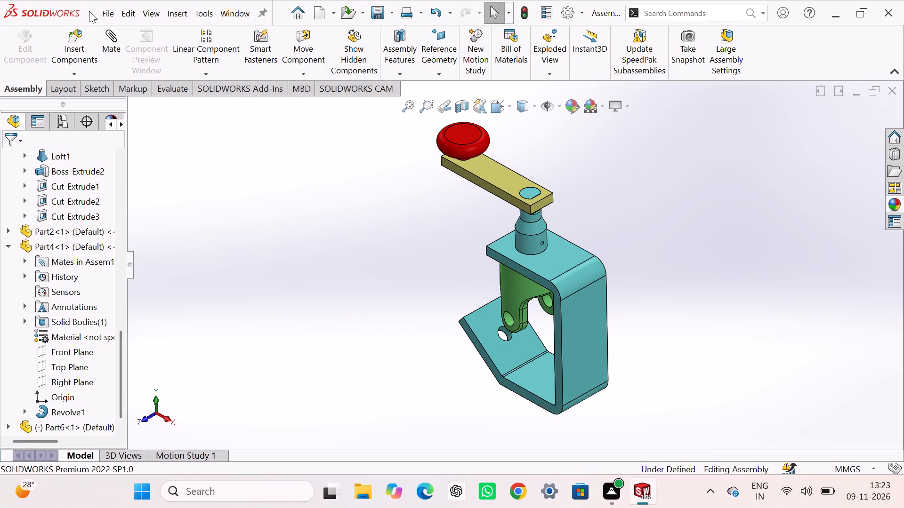
left_click(79, 43)
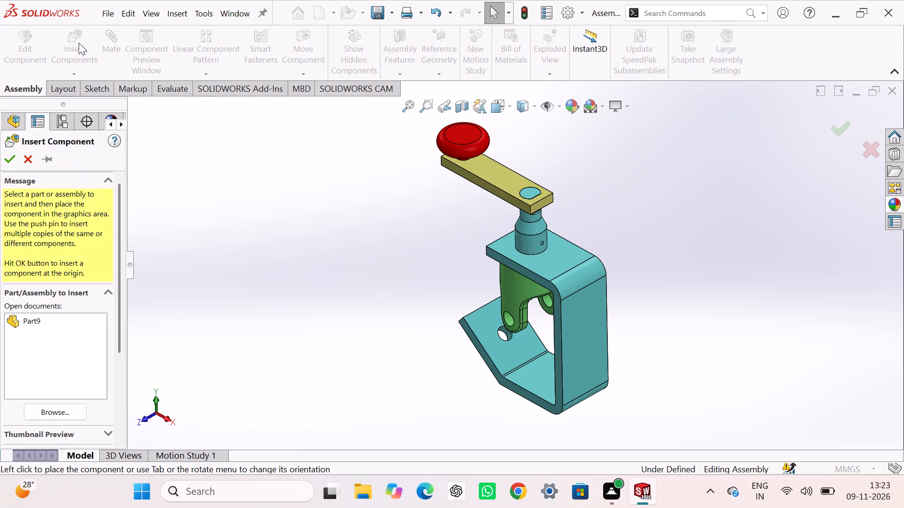
left_click(67, 411)
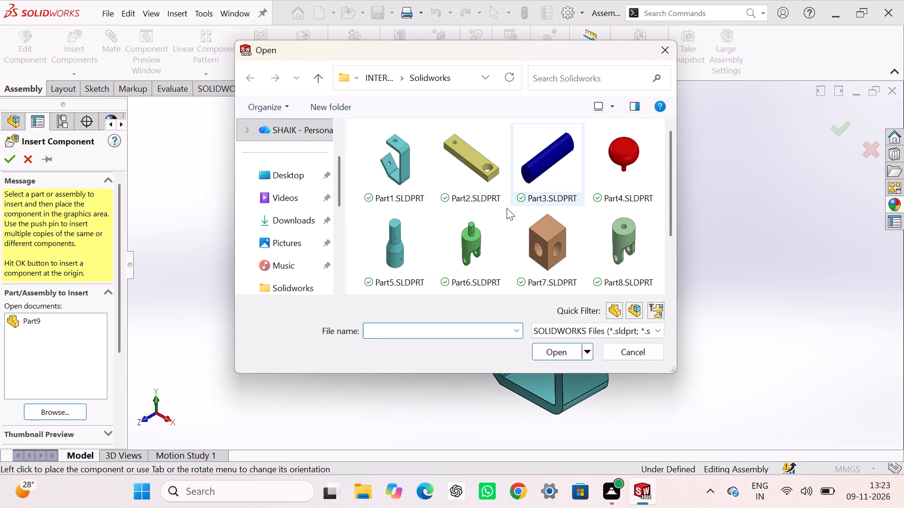
left_click(613, 241)
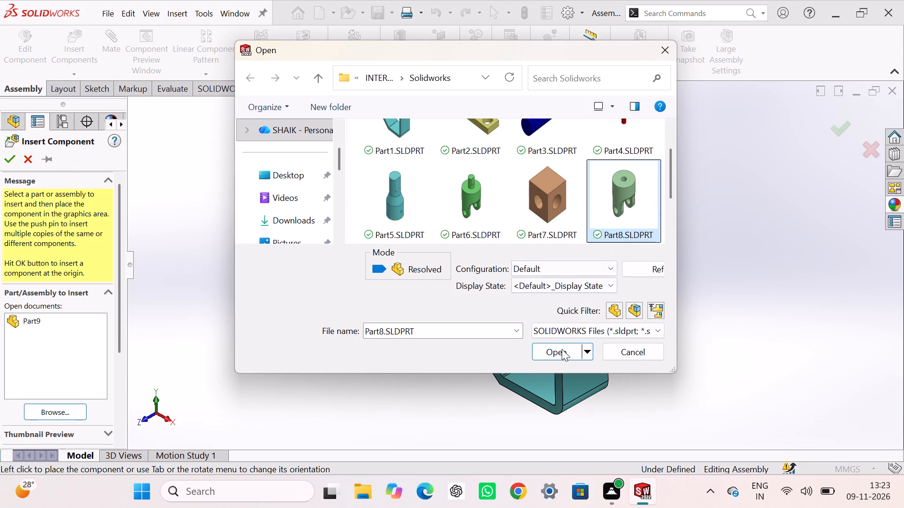
left_click(560, 353)
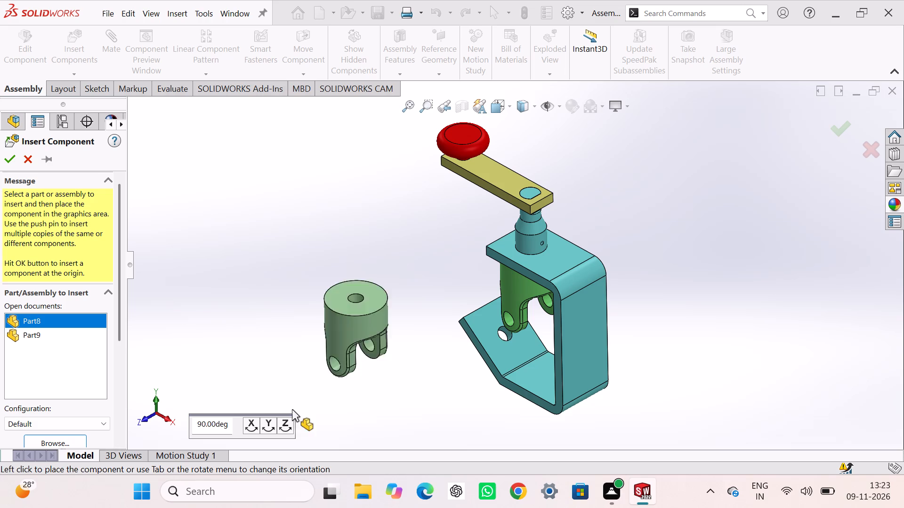
left_click(283, 425)
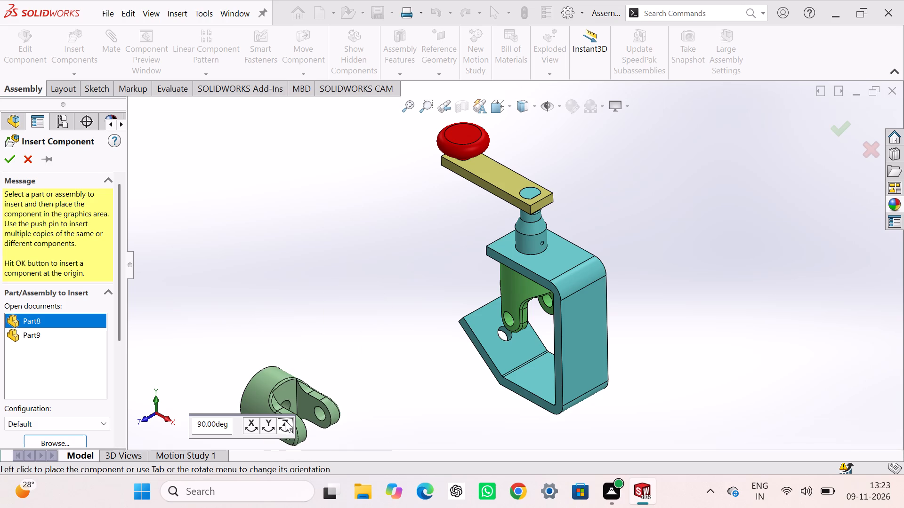
left_click(285, 420)
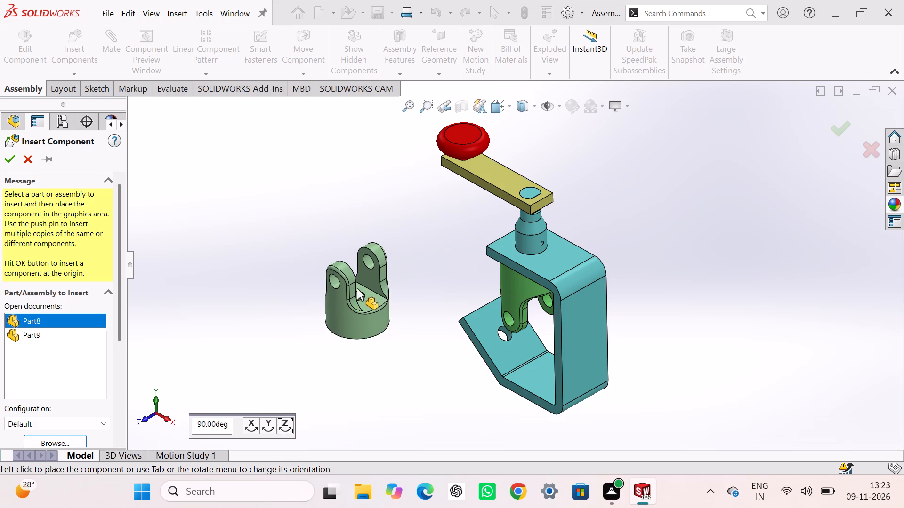
left_click(357, 288)
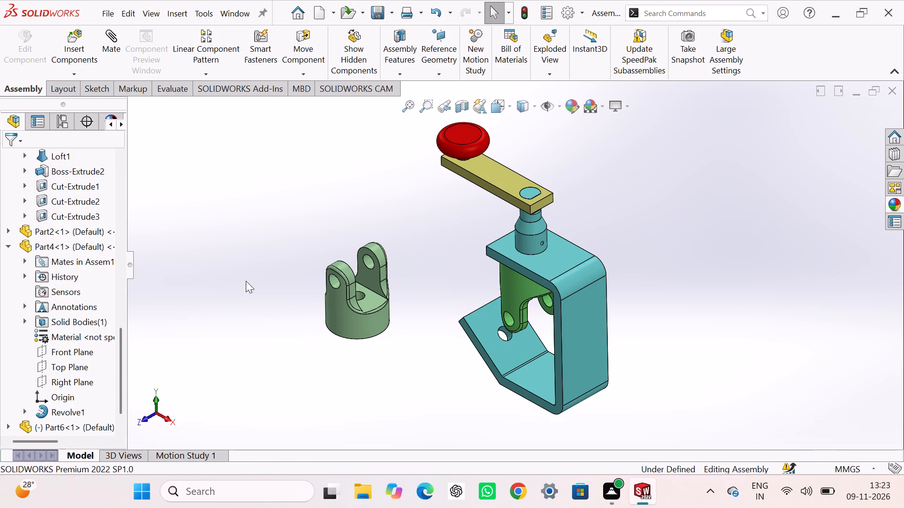
left_click(246, 281)
Add a concentric mate between the hole in Part8's base and the round hole in Part1's inclined lower arm.
left_click(110, 35)
scroll(366, 295, "down", 7)
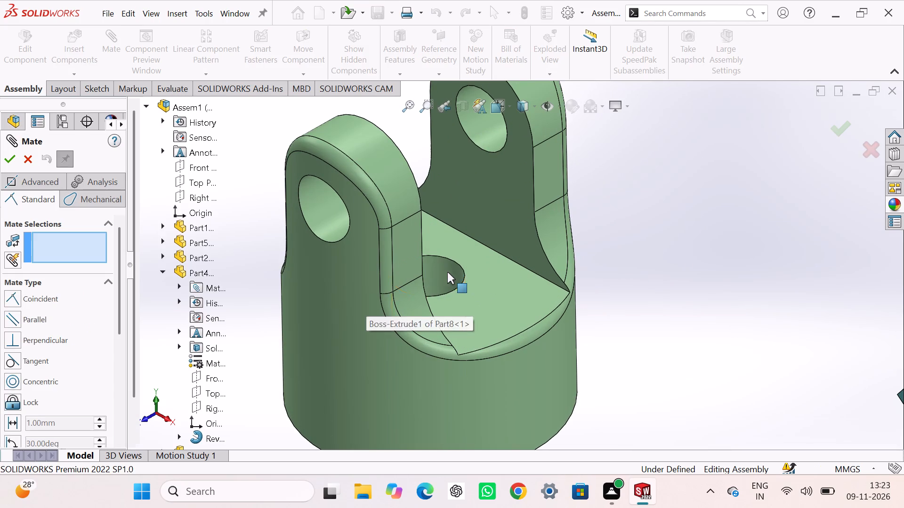
left_click(442, 272)
scroll(571, 320, "up", 5)
scroll(781, 338, "down", 3)
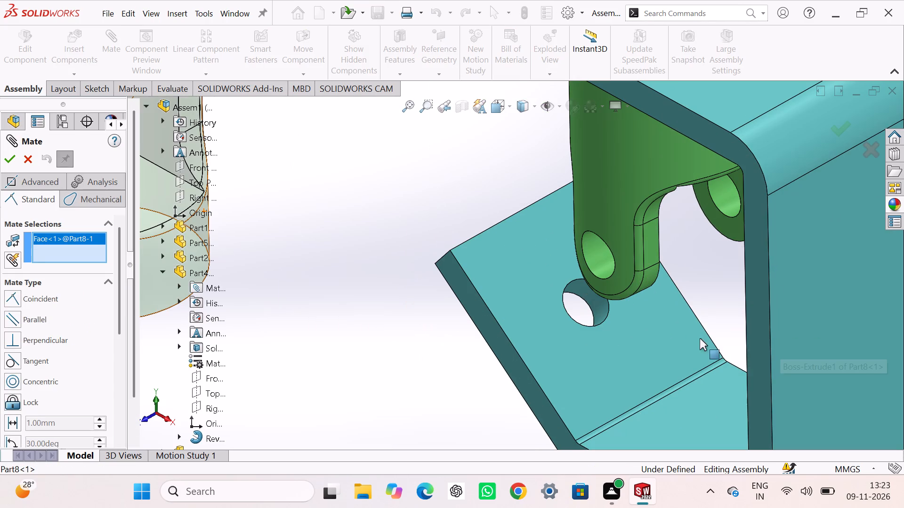
scroll(633, 322, "down", 2)
left_click(584, 293)
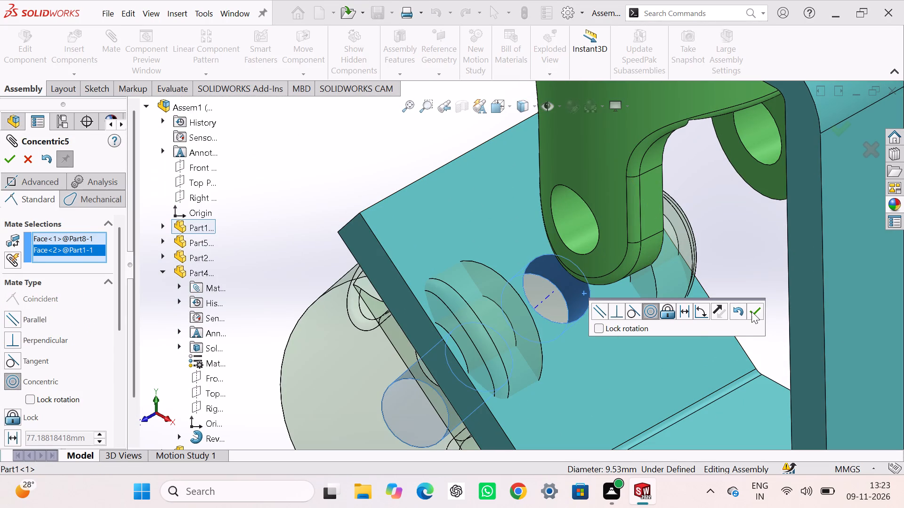
left_click(752, 311)
Move Part8 inside the bracket, mate its flat round base coincident with the inner face of Part1's inclined arm, and finish mating.
scroll(553, 375, "up", 4)
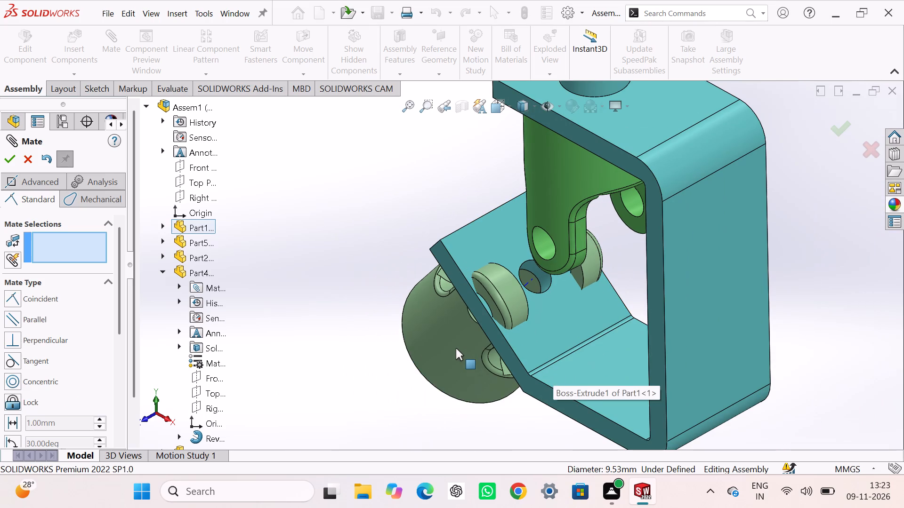
left_click_drag(456, 348, 590, 257)
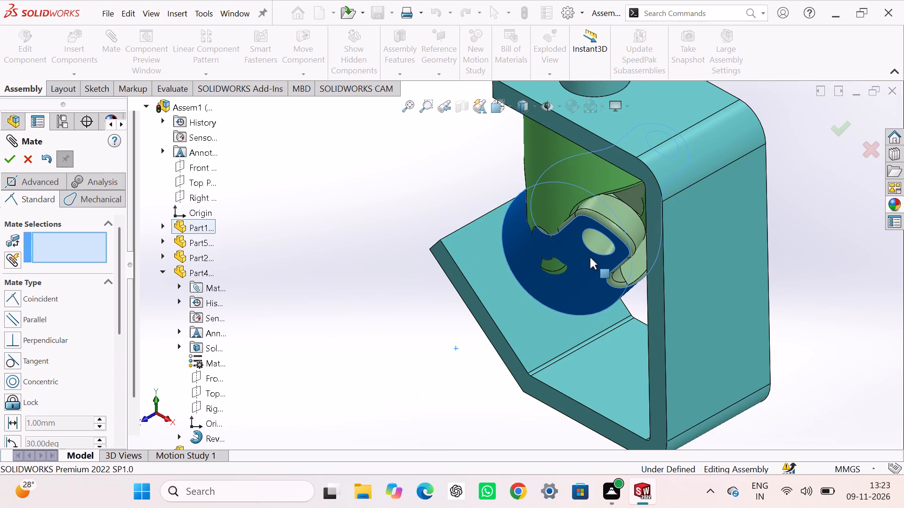
left_click_drag(590, 257, 590, 257)
left_click(508, 327)
middle_click_drag(509, 327, 617, 179)
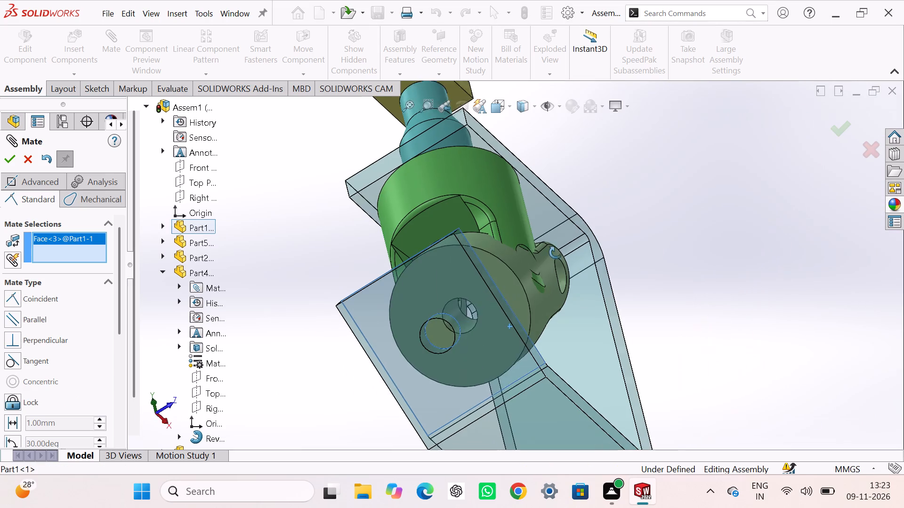
left_click(508, 294)
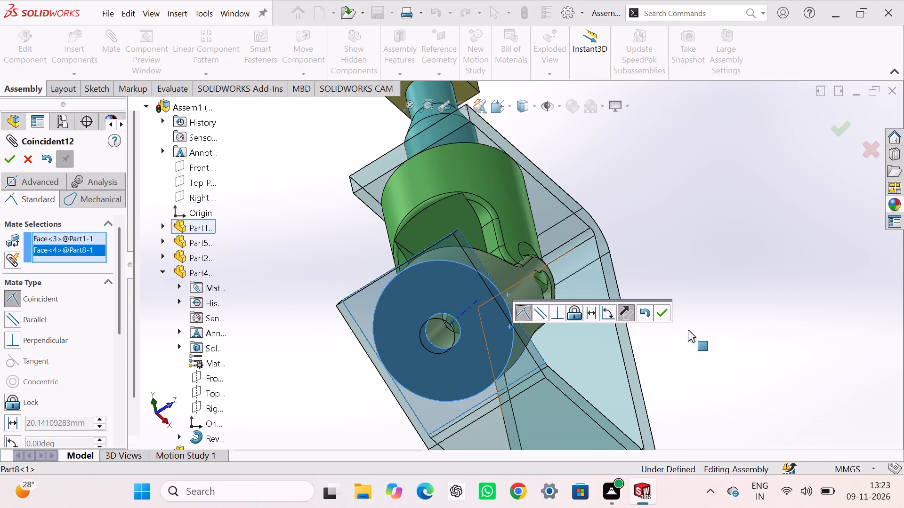
left_click(668, 313)
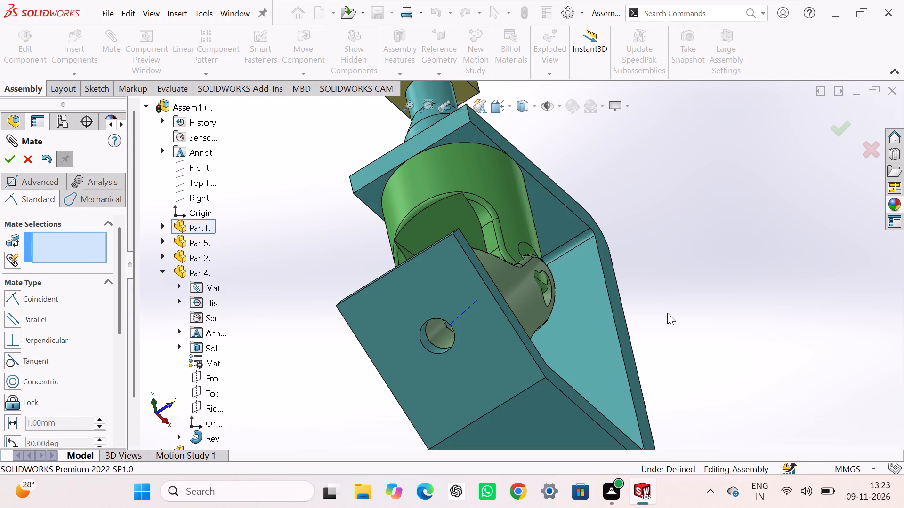
left_click(768, 278)
middle_click_drag(768, 278, 709, 309)
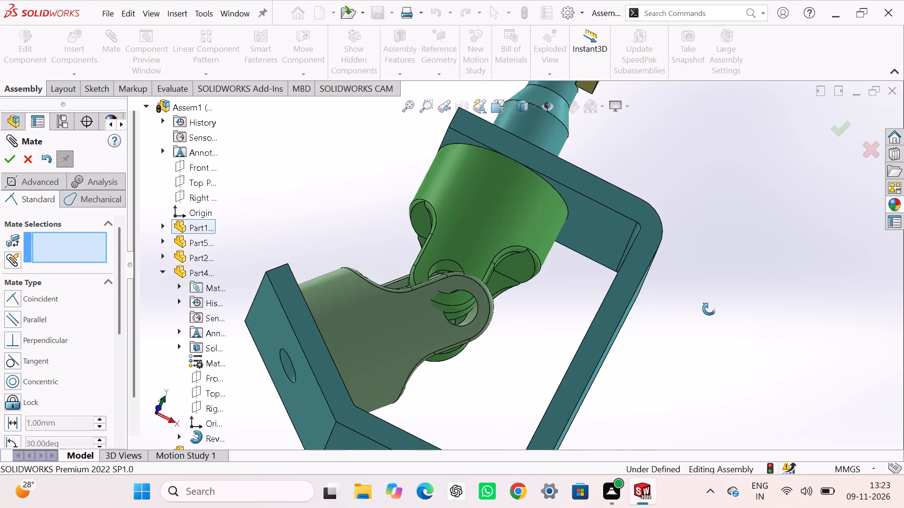
middle_click_drag(709, 309, 686, 293)
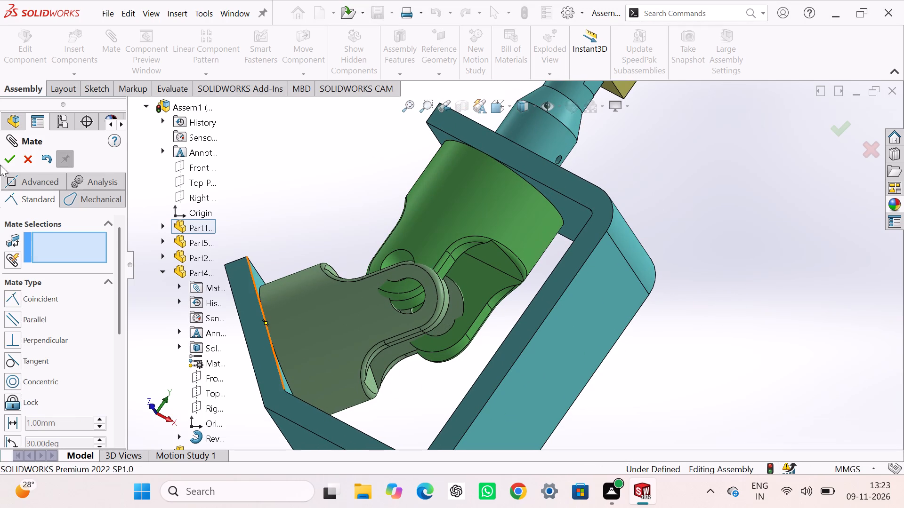
left_click(8, 161)
left_click(751, 270)
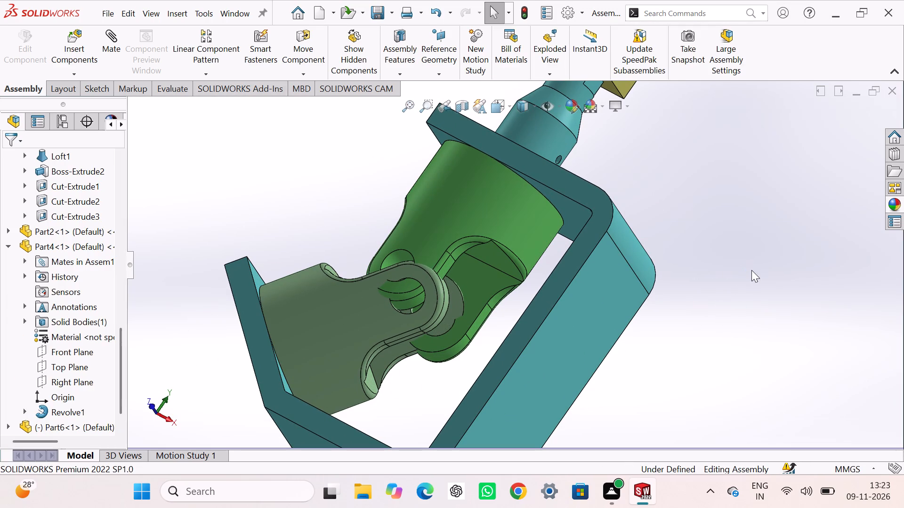
Rotate Part8 about its mated hole axis to turn its fork lugs relative to Part6, using the isometric view.
key("ctrl+7")
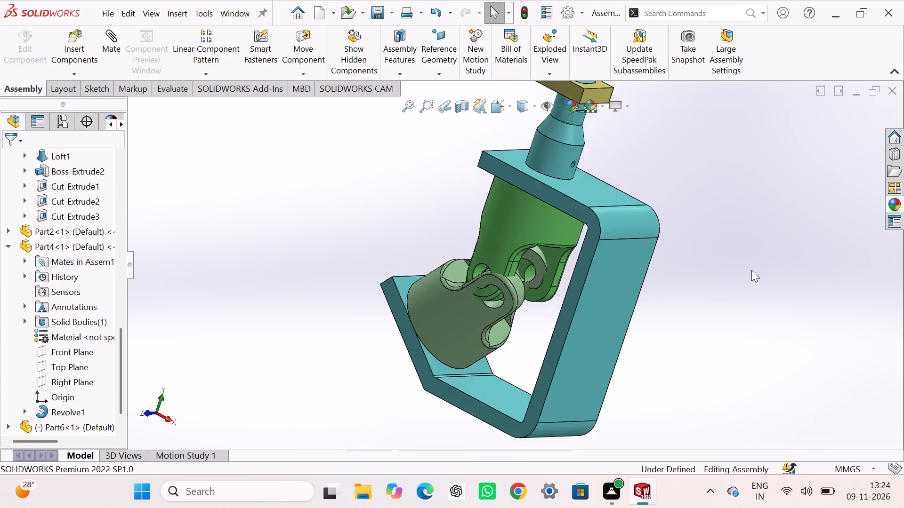
left_click(414, 293)
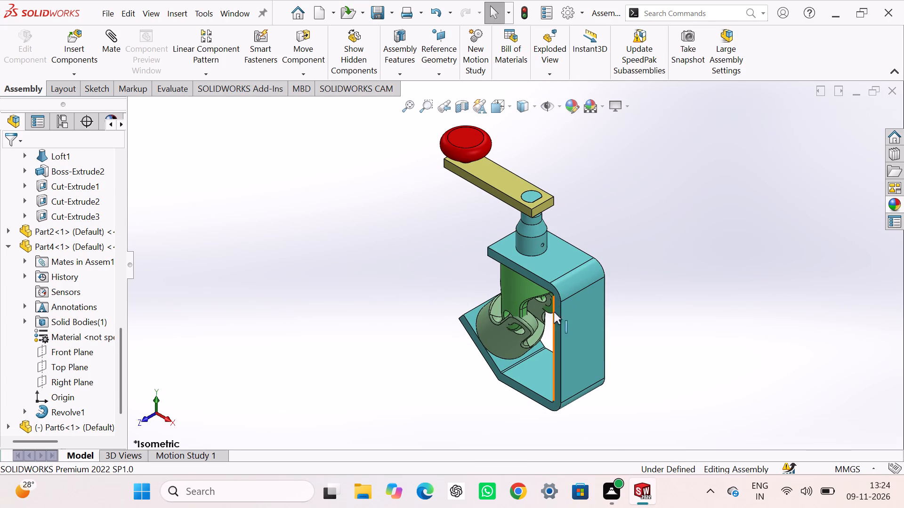
left_click_drag(512, 340, 499, 328)
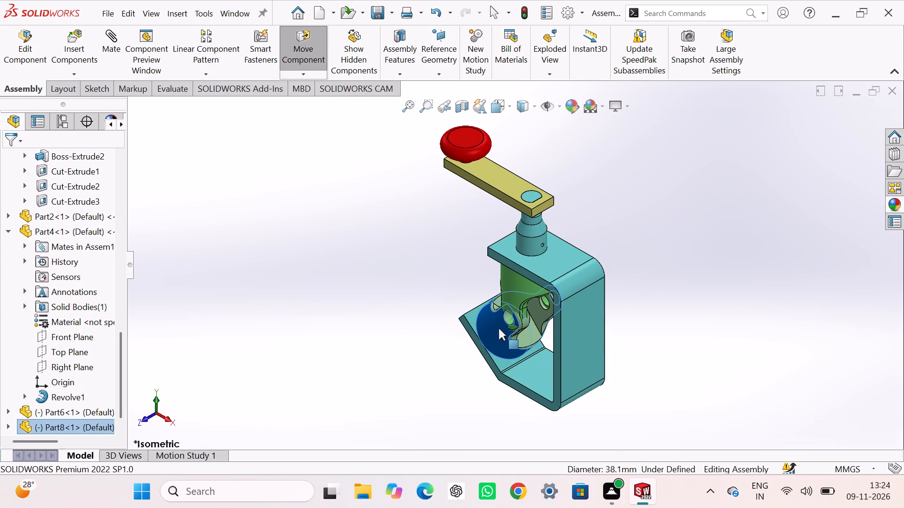
left_click_drag(499, 328, 502, 327)
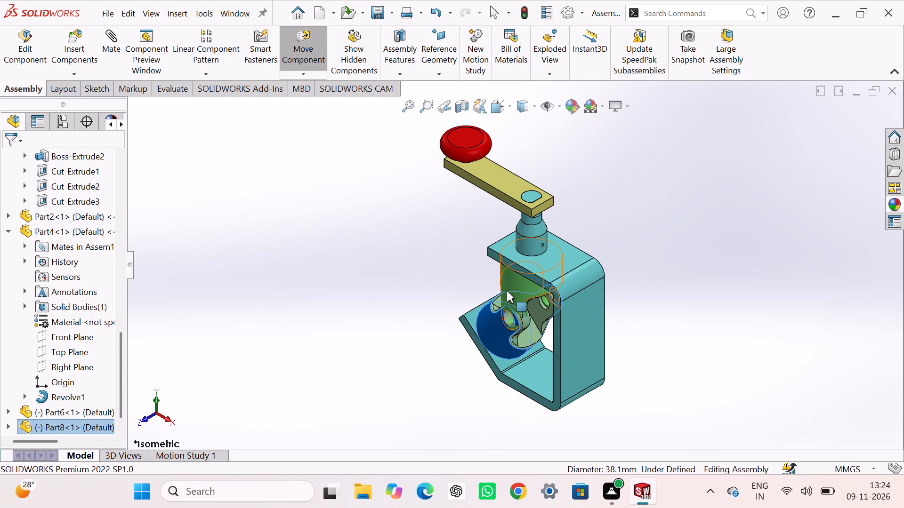
Rotate Part6 about its pin axis so its fork lugs sit crosswise to Part8's fork lugs.
left_click_drag(507, 294, 427, 275)
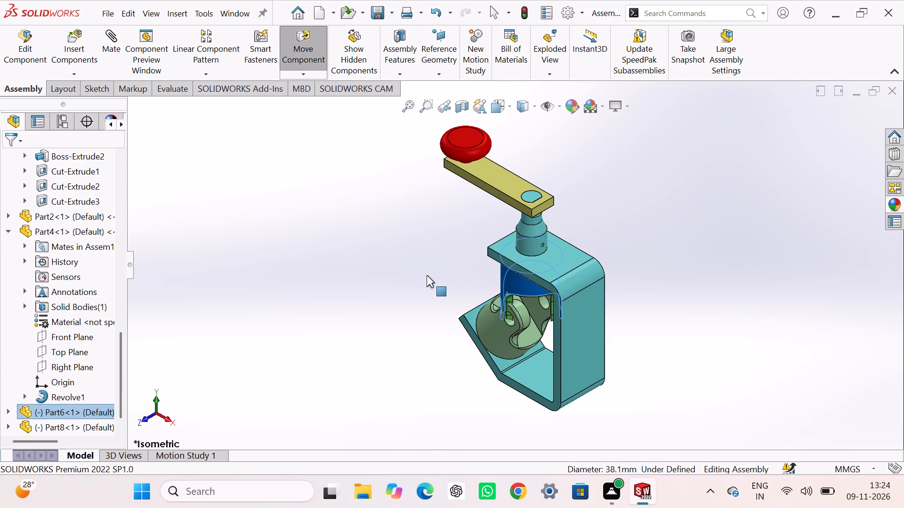
left_click_drag(427, 275, 395, 272)
scroll(519, 323, "down", 8)
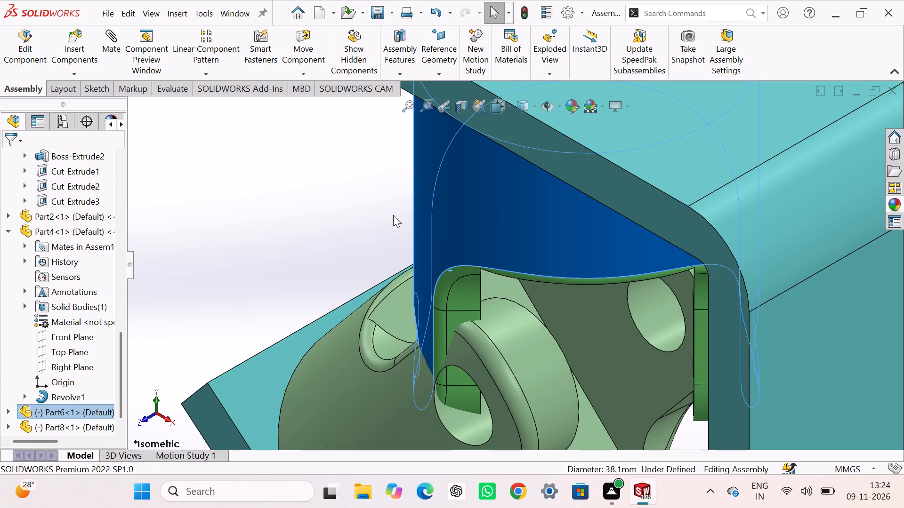
left_click_drag(468, 229, 395, 199)
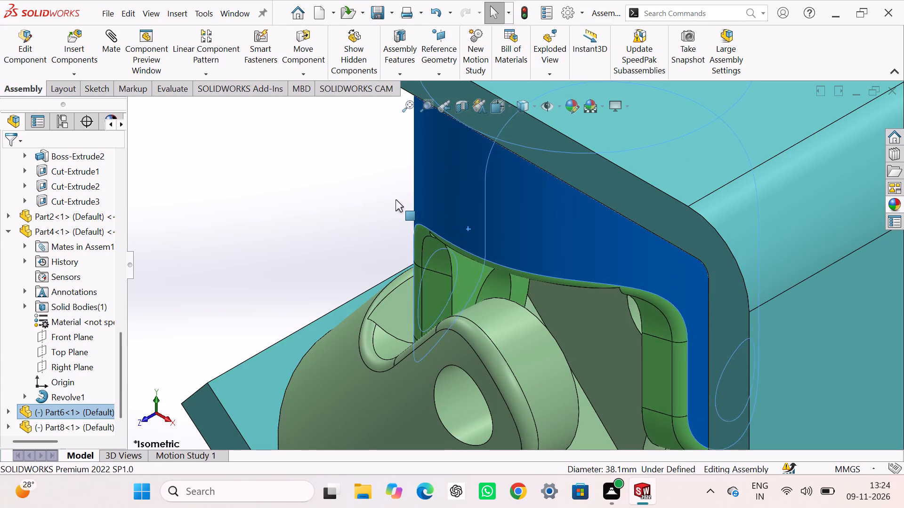
left_click_drag(395, 199, 304, 222)
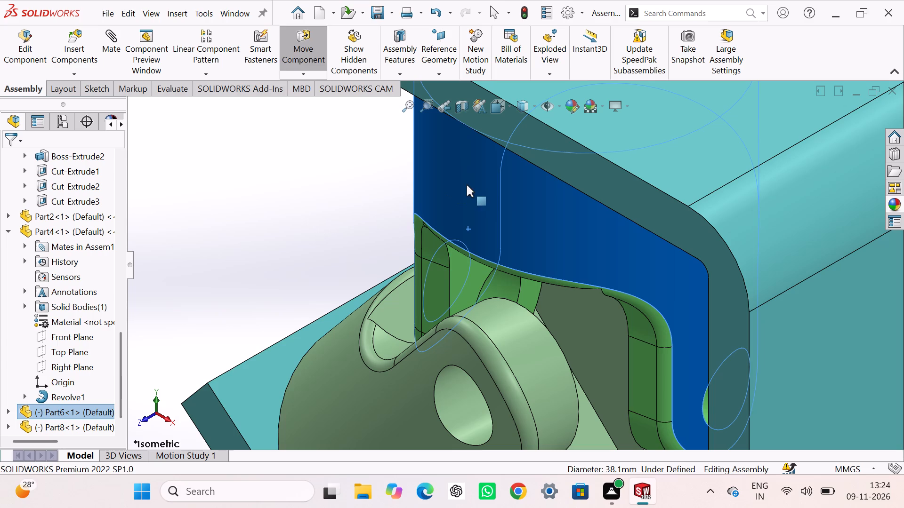
left_click(210, 254)
middle_click_drag(222, 254, 322, 203)
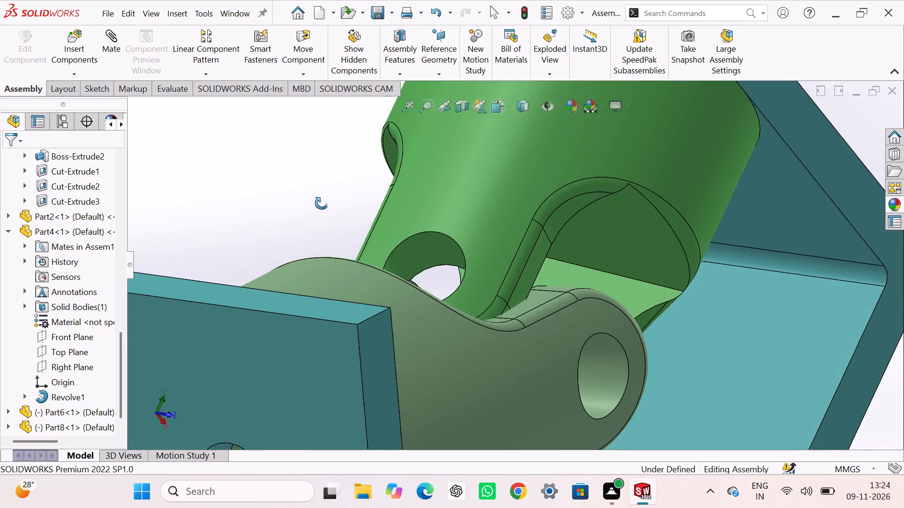
middle_click_drag(322, 203, 292, 175)
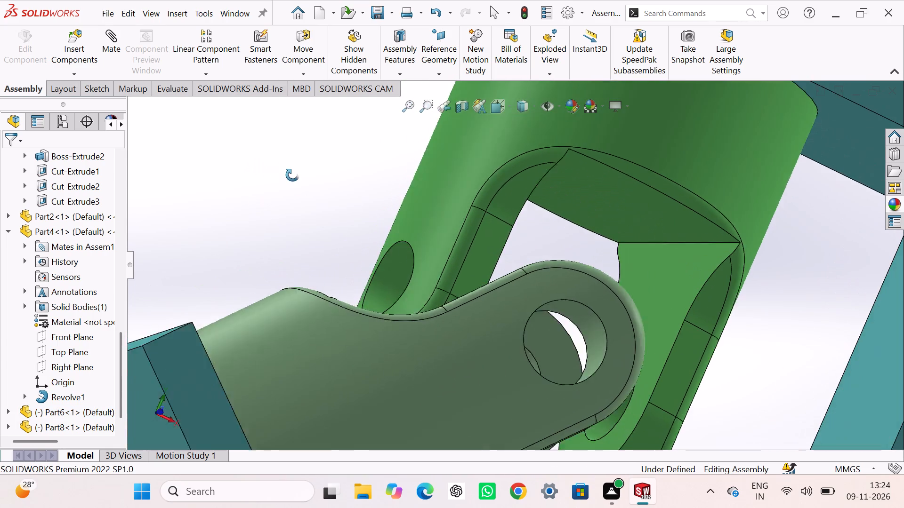
middle_click_drag(292, 175, 338, 278)
left_click_drag(476, 244, 429, 233)
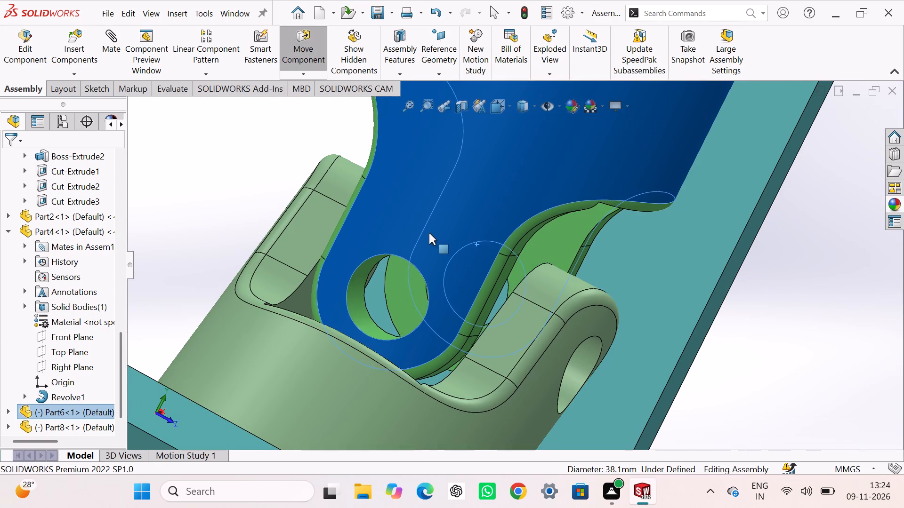
left_click_drag(429, 233, 426, 232)
left_click(190, 171)
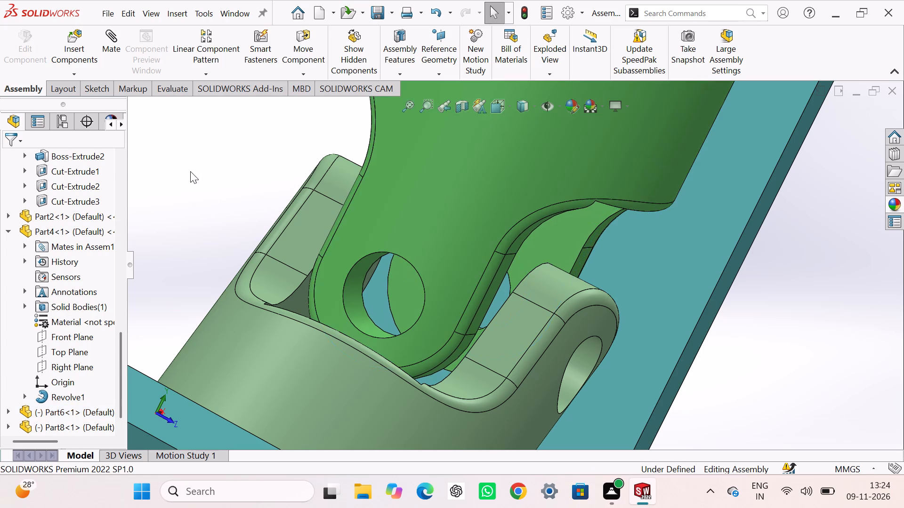
middle_click_drag(200, 183, 137, 181)
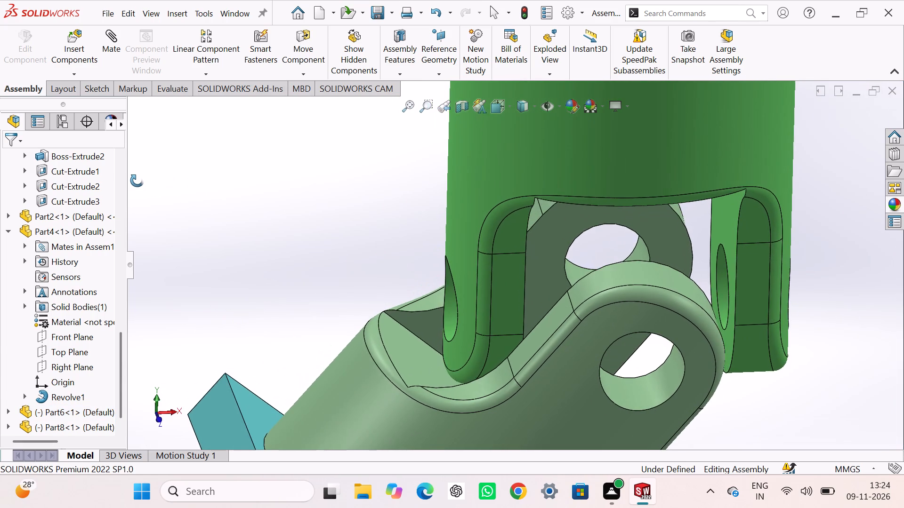
Insert the Part7 block into the assembly and place it beside Part1's bracket.
middle_click_drag(137, 181, 137, 152)
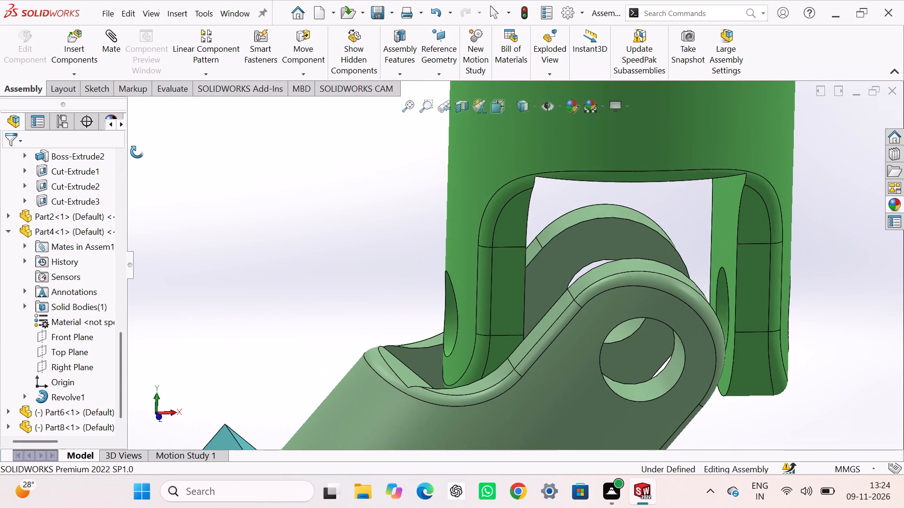
middle_click_drag(137, 152, 142, 155)
left_click(74, 37)
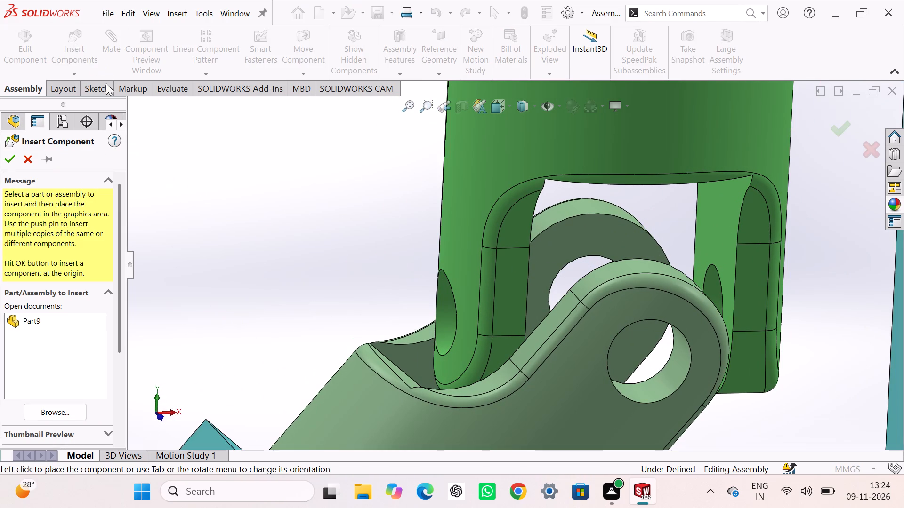
left_click(56, 418)
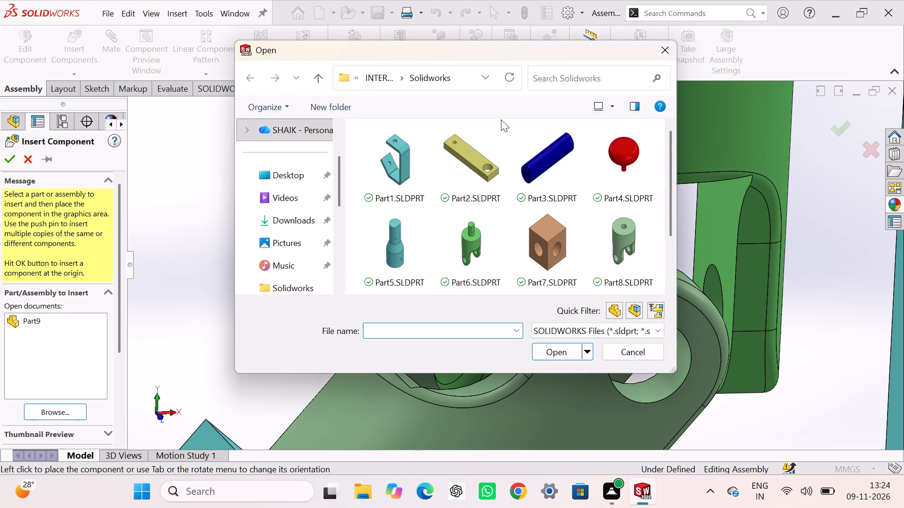
left_click(543, 228)
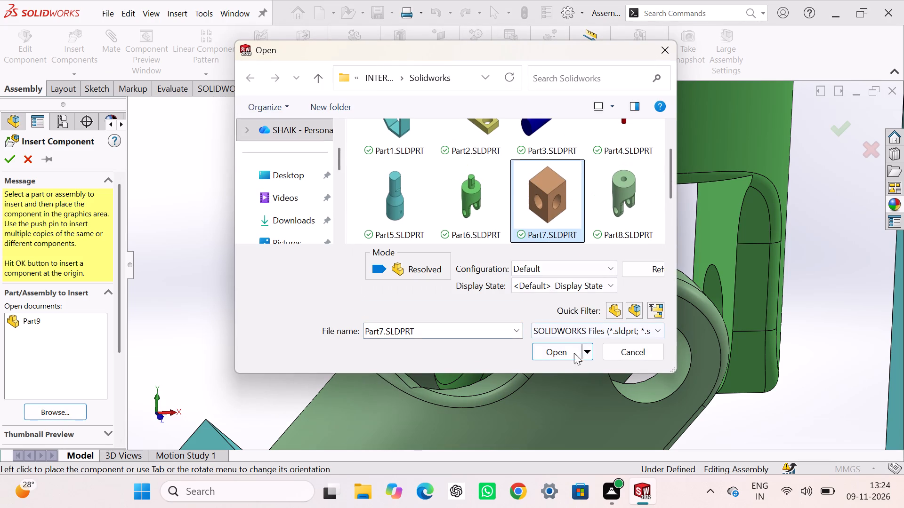
left_click(560, 355)
scroll(558, 353, "up", 6)
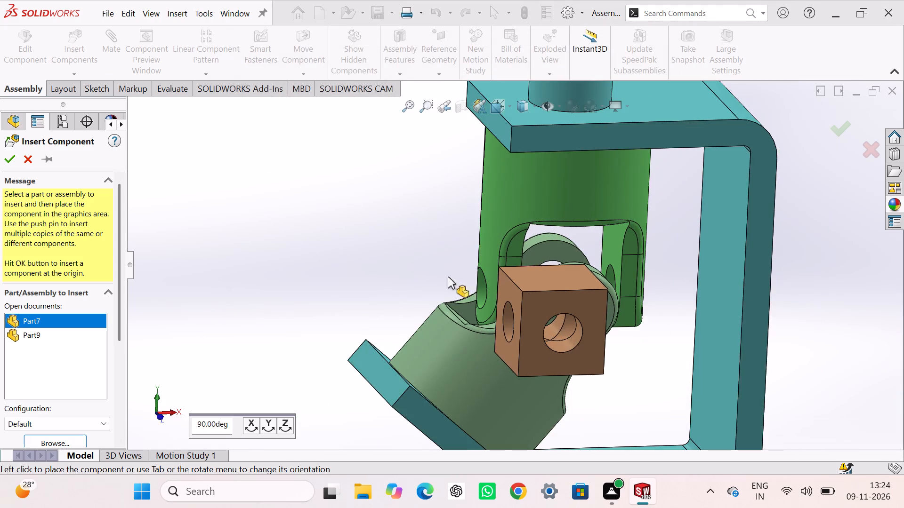
left_click(378, 262)
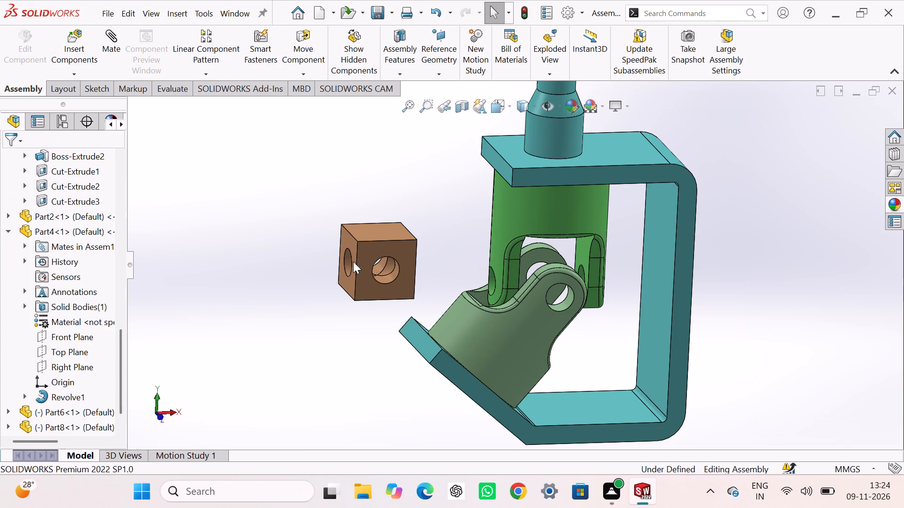
left_click(261, 236)
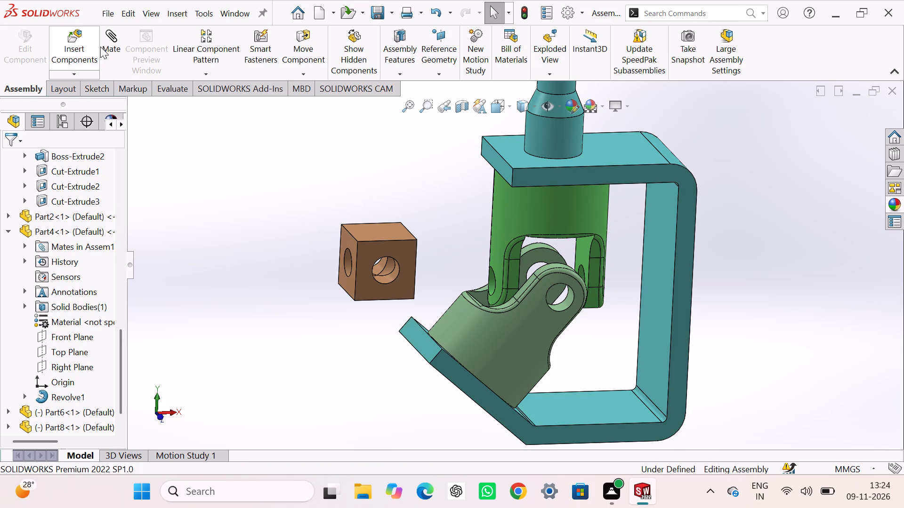
Add a concentric mate between a through hole in the Part7 block and the hole in Part8's fork lug.
middle_click_drag(443, 221, 393, 222)
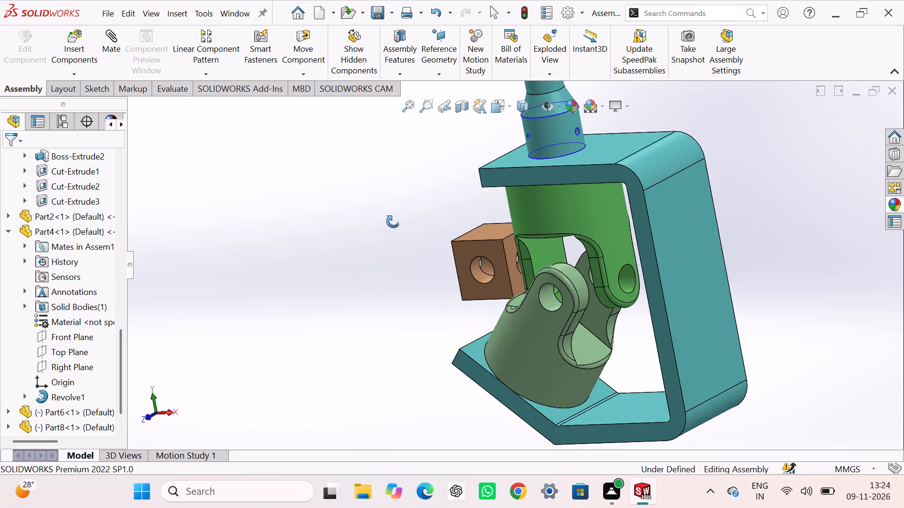
middle_click_drag(393, 222, 455, 199)
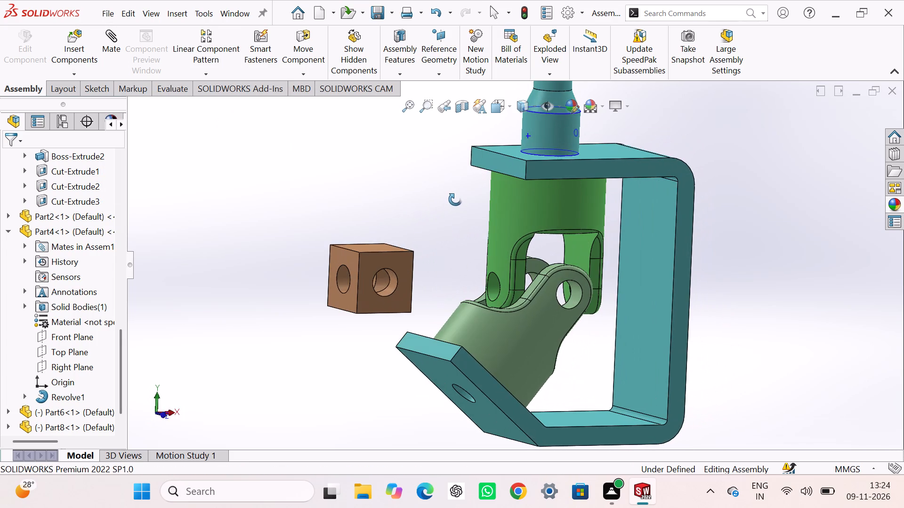
middle_click_drag(455, 199, 412, 202)
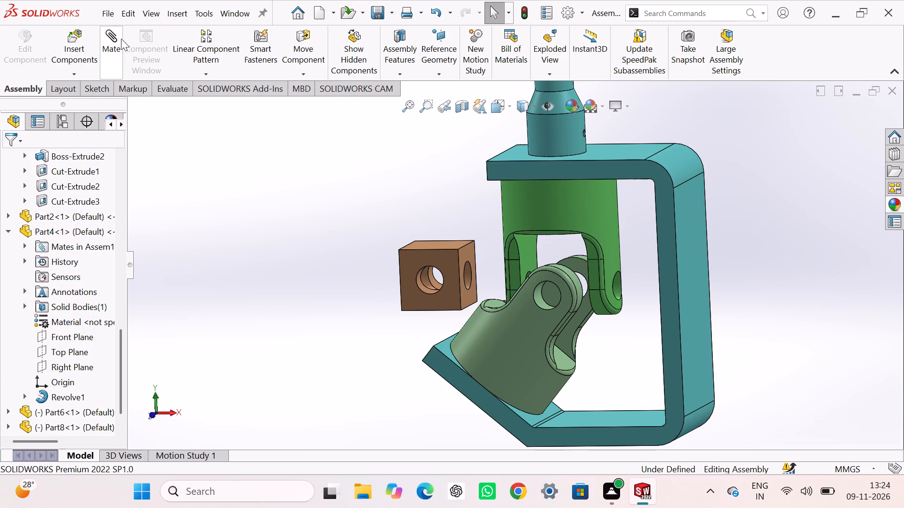
left_click(113, 39)
scroll(431, 283, "down", 7)
left_click(420, 278)
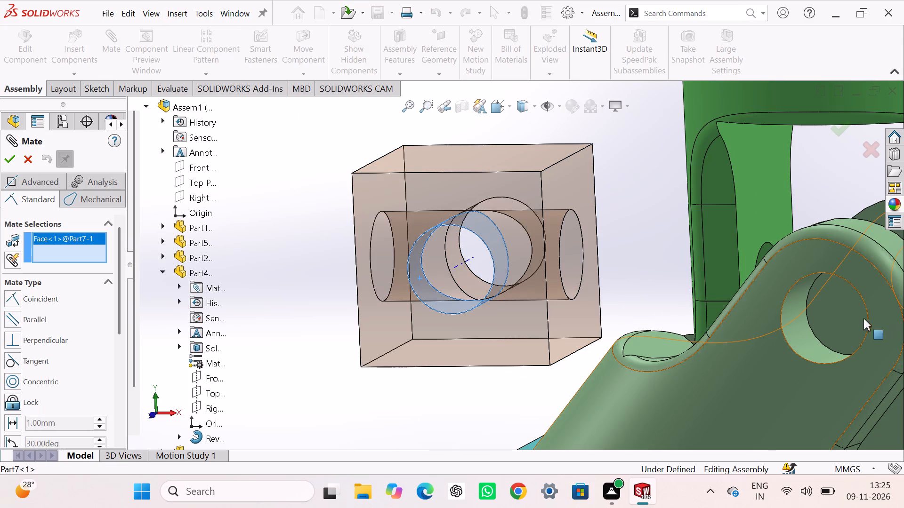
left_click(808, 340)
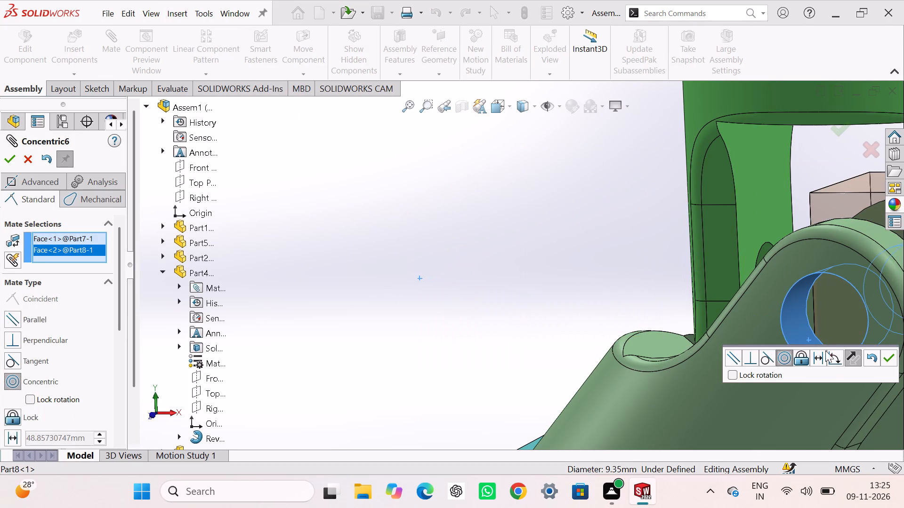
left_click(888, 357)
Add a parallel mate between Part7's other through hole and the hole in Part6's fork lug, and finish mating.
scroll(887, 355, "up", 3)
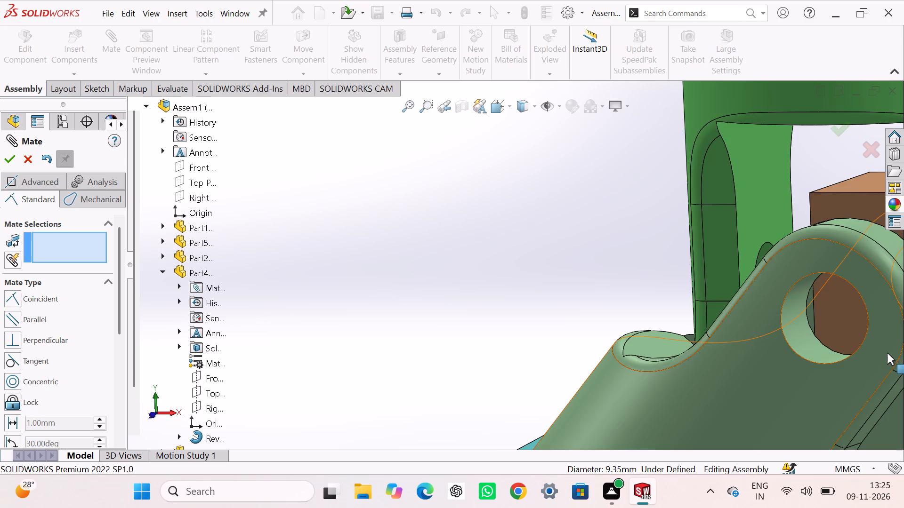
scroll(882, 343, "up", 2)
middle_click_drag(662, 304, 668, 307)
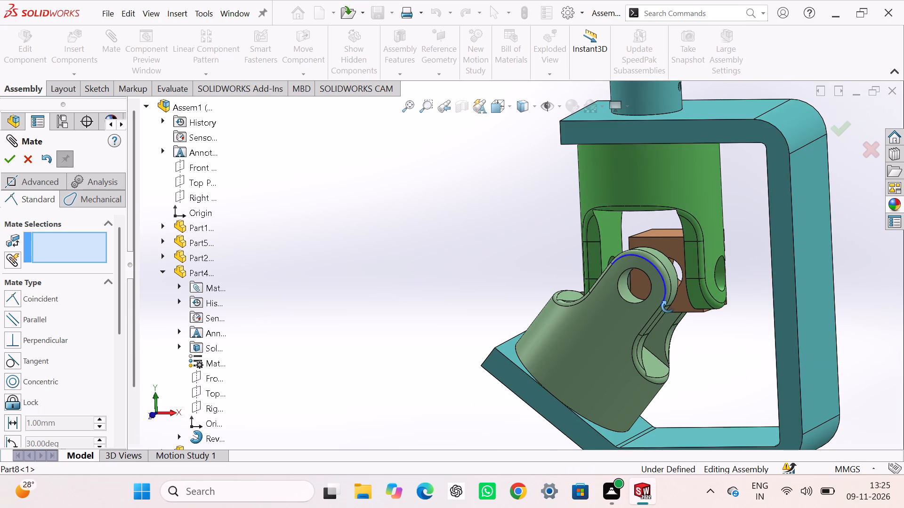
middle_click_drag(668, 307, 755, 317)
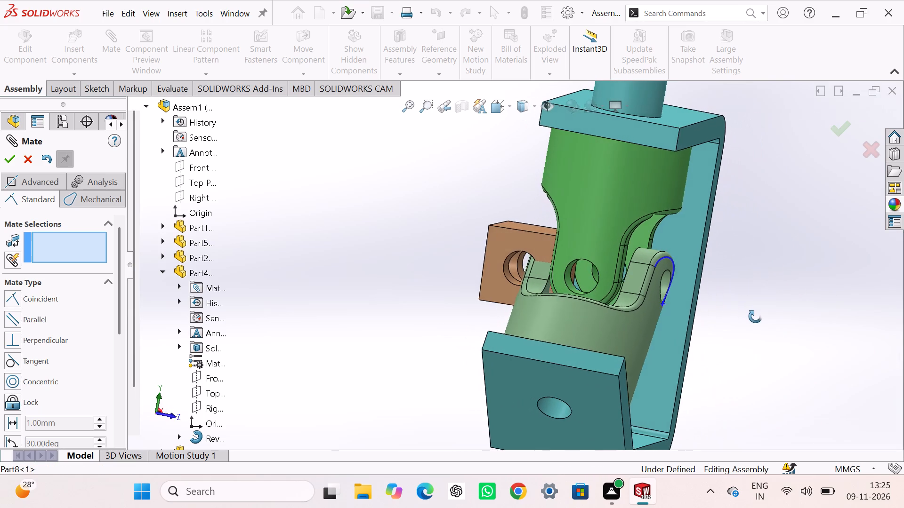
middle_click_drag(755, 317, 753, 317)
scroll(547, 289, "down", 6)
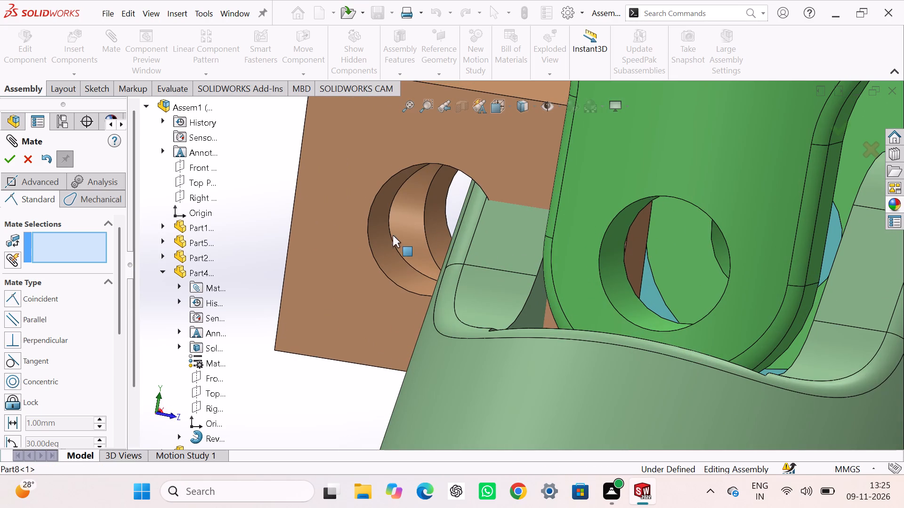
left_click(386, 252)
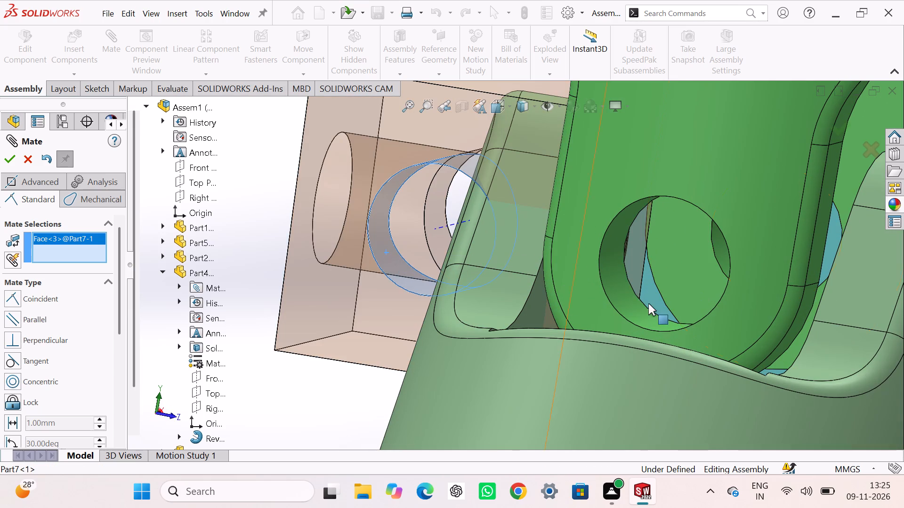
left_click(634, 311)
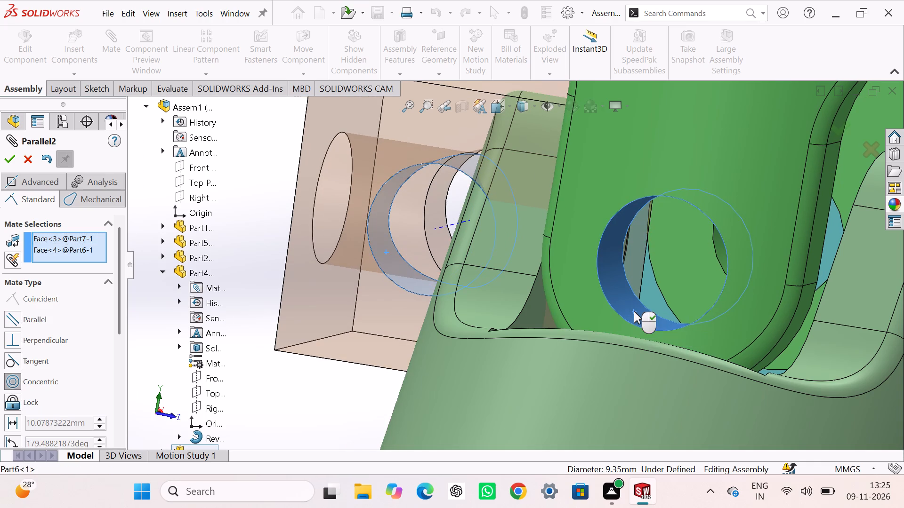
right_click(404, 268)
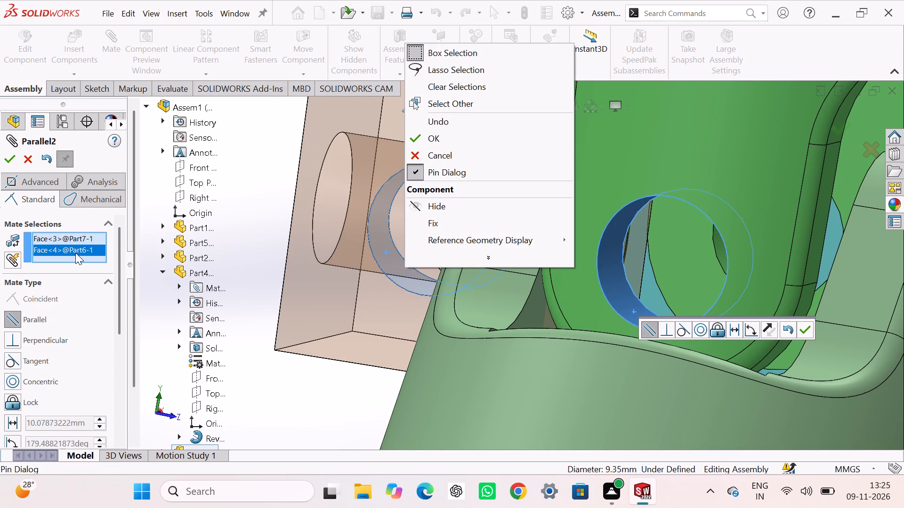
right_click(75, 253)
left_click(105, 277)
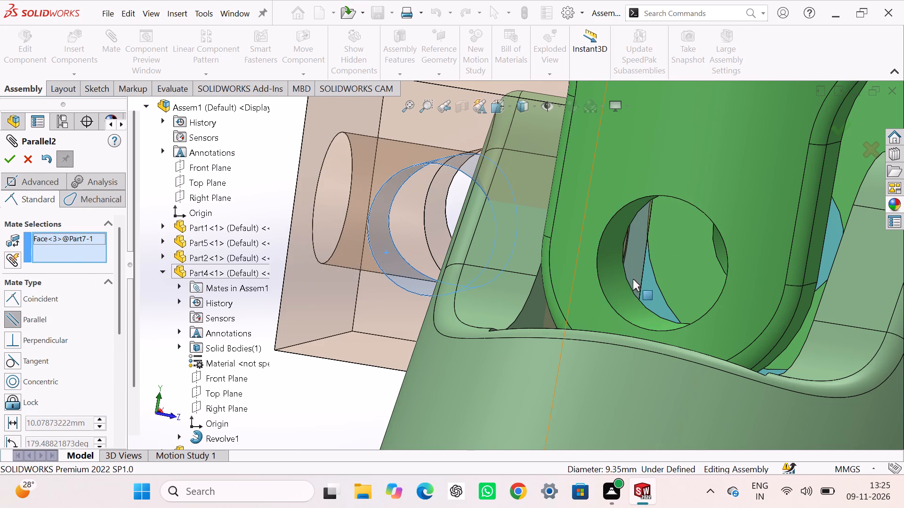
left_click(621, 292)
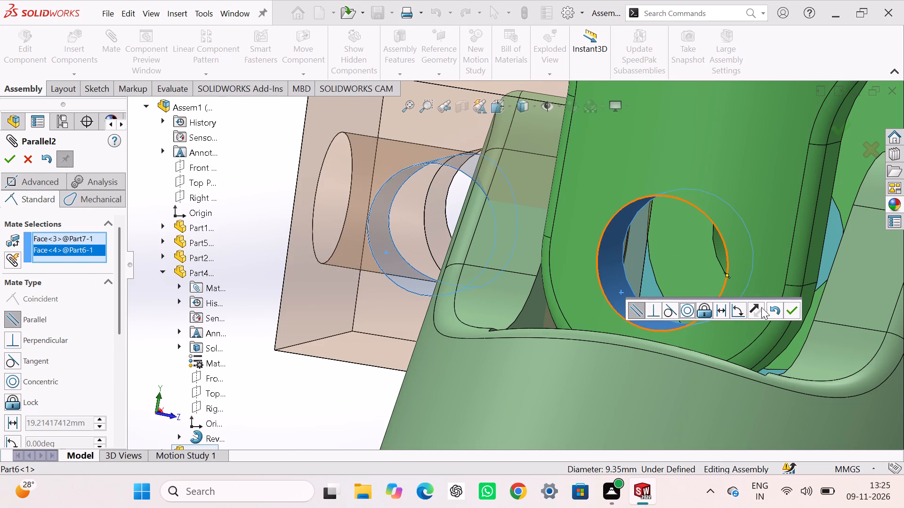
left_click(792, 311)
scroll(420, 256, "up", 2)
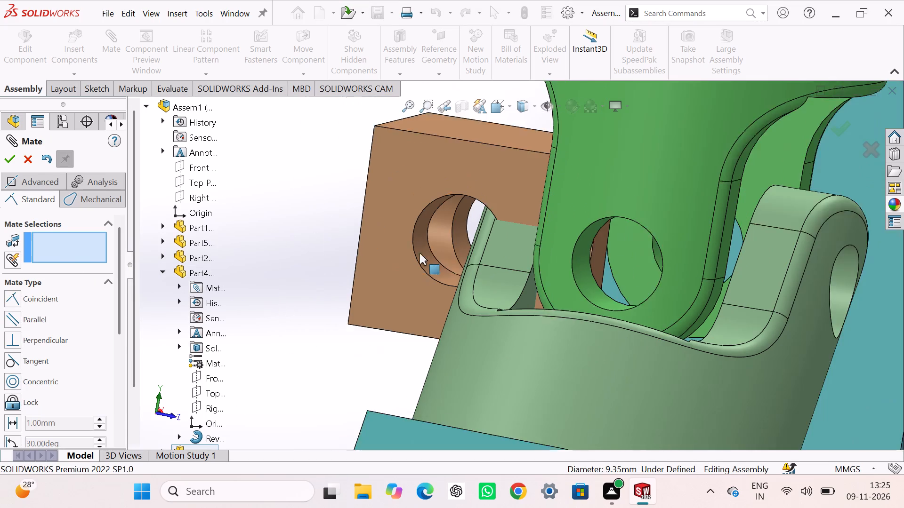
scroll(420, 253, "up", 3)
middle_click_drag(418, 247, 335, 289)
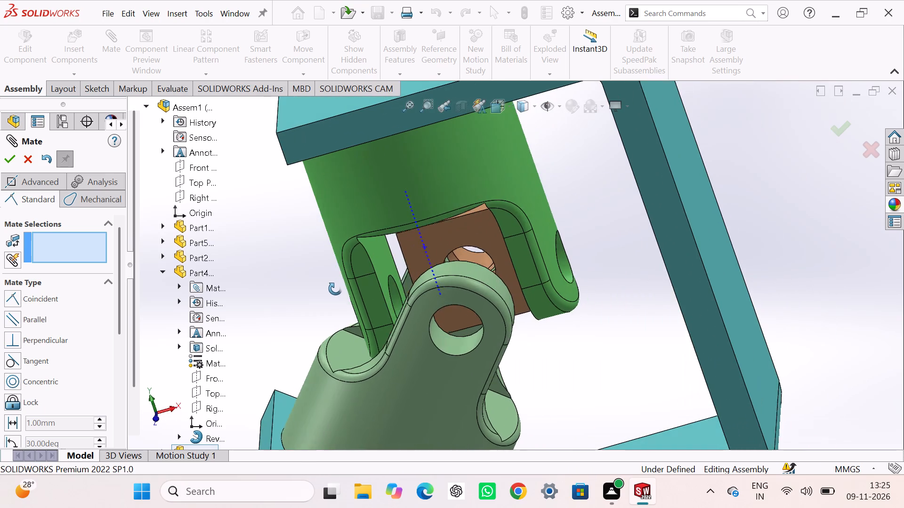
middle_click_drag(335, 289, 353, 251)
left_click(9, 165)
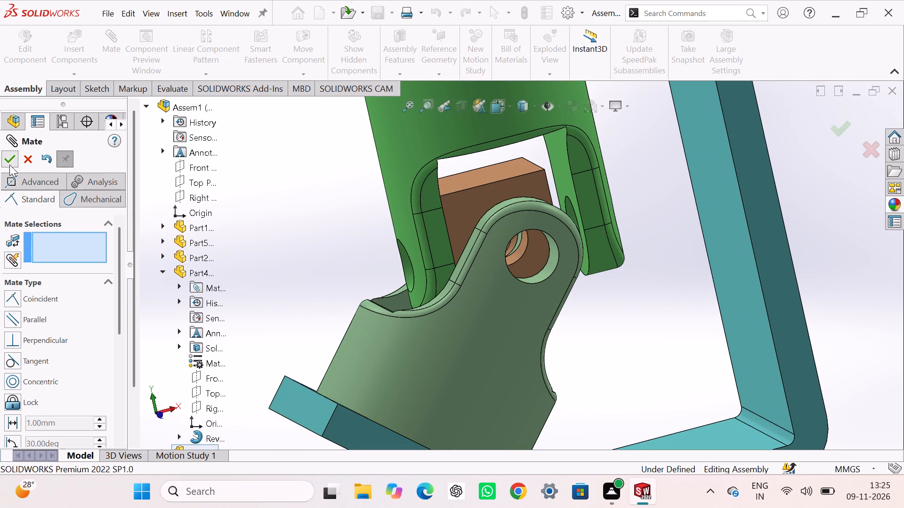
Move the Part7 block along its mated hole axis into the space between Part8's fork lugs.
left_click_drag(483, 195, 488, 216)
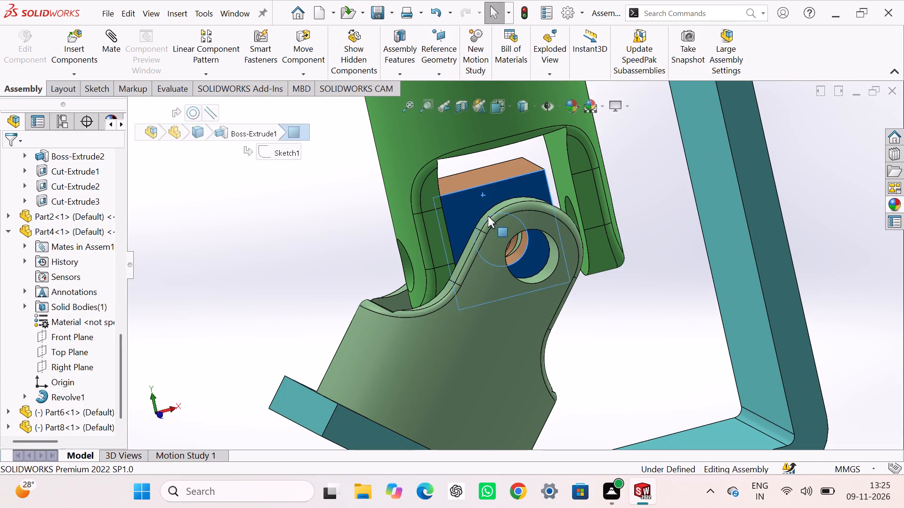
left_click_drag(488, 216, 498, 250)
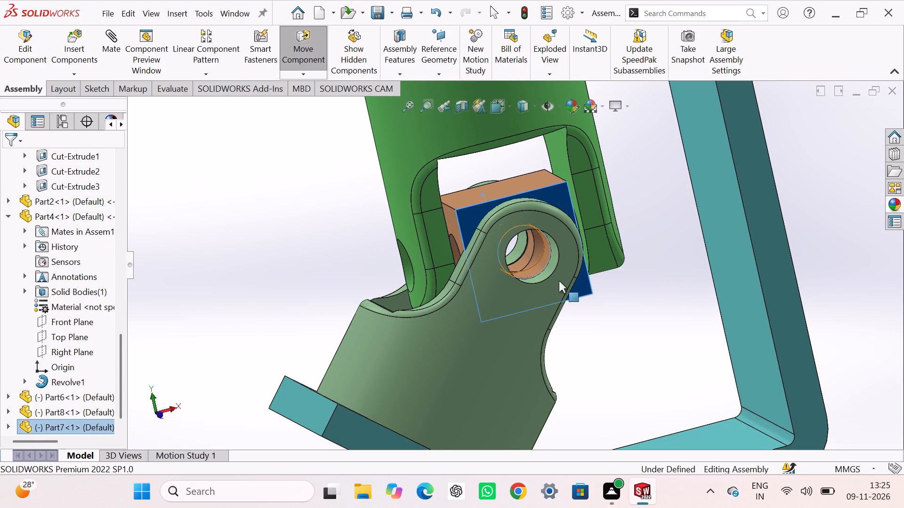
Examine from several sides how the Part7 block sits between the fork lugs of Part6 and Part8.
middle_click_drag(642, 283, 582, 281)
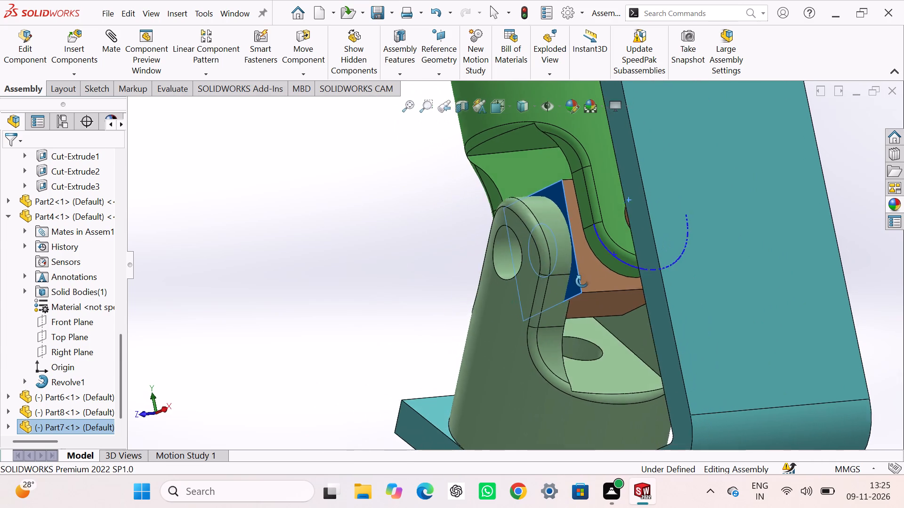
middle_click_drag(582, 281, 626, 282)
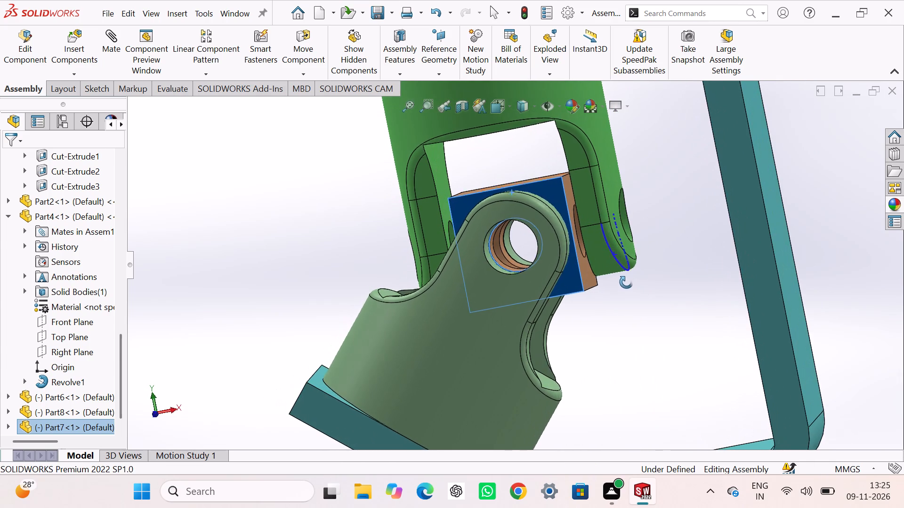
middle_click_drag(626, 282, 723, 268)
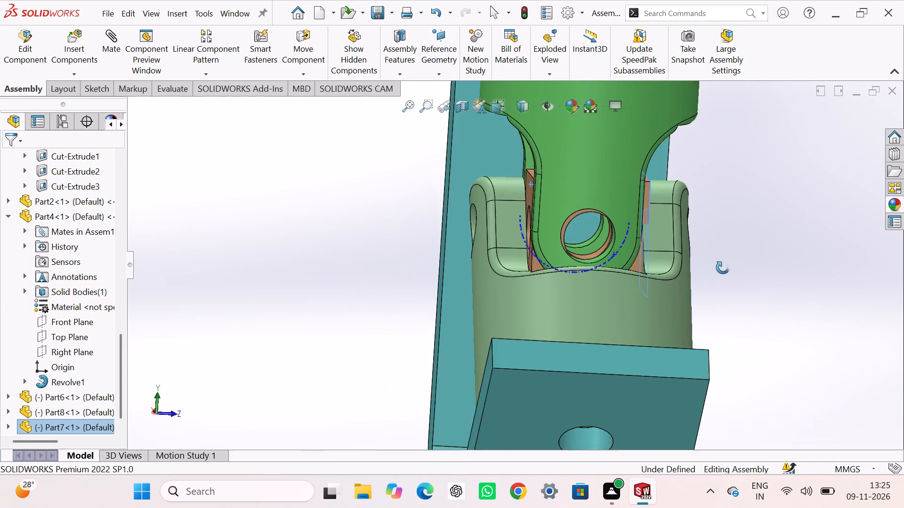
middle_click_drag(723, 268, 622, 269)
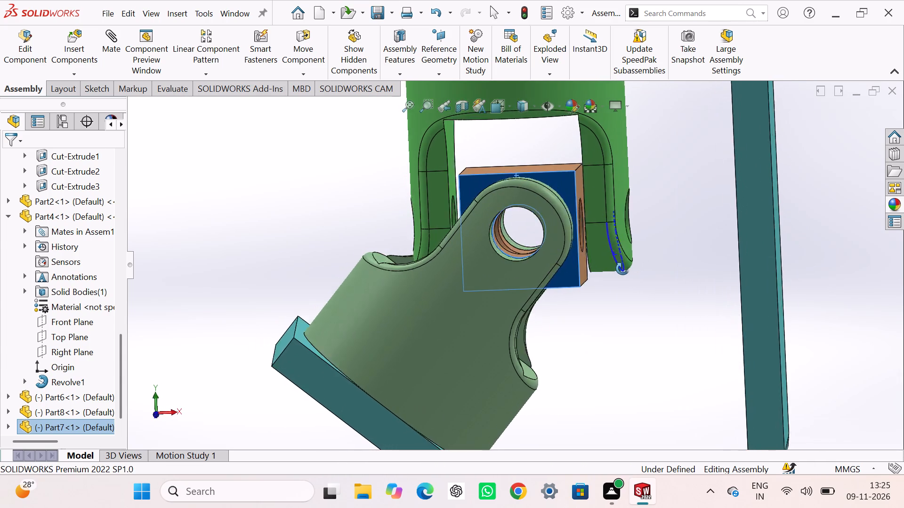
middle_click_drag(622, 269, 674, 280)
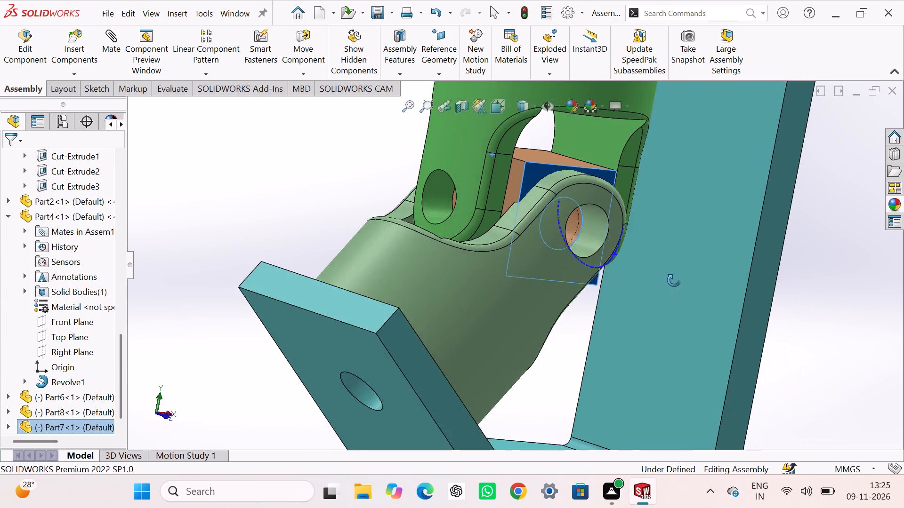
middle_click_drag(674, 280, 726, 327)
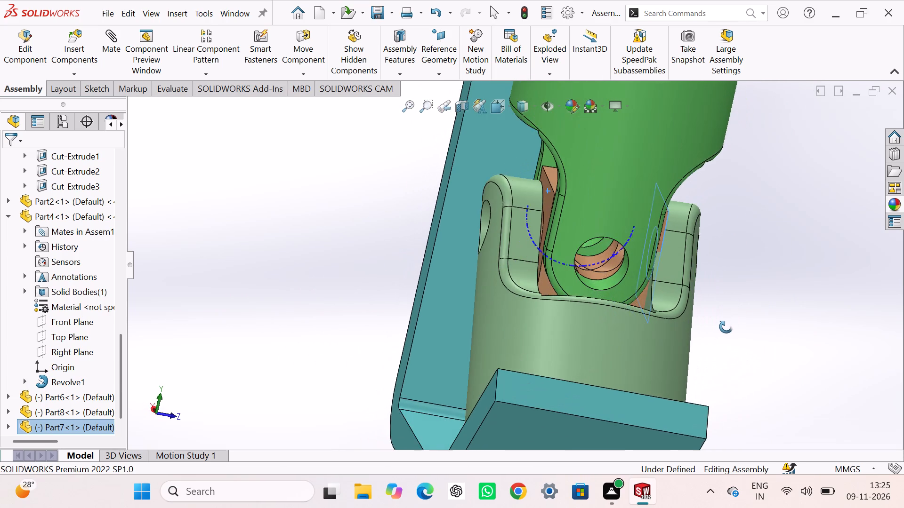
middle_click_drag(726, 327, 591, 339)
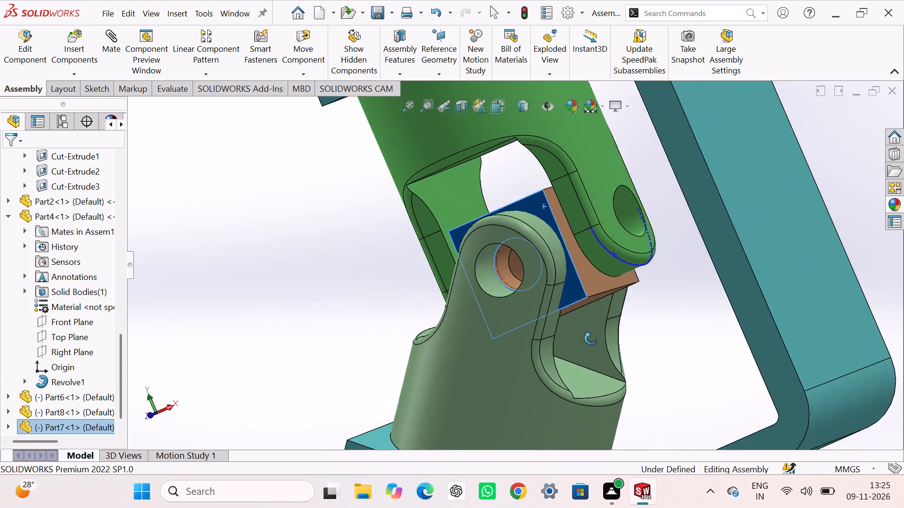
middle_click_drag(591, 339, 459, 327)
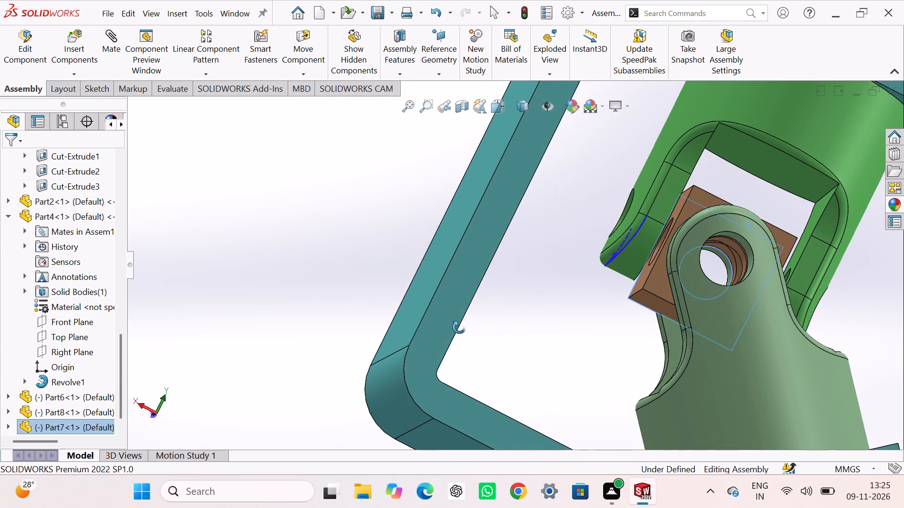
middle_click_drag(459, 327, 582, 407)
scroll(655, 362, "down", 3)
middle_click_drag(594, 229, 570, 257)
scroll(571, 250, "up", 3)
middle_click_drag(531, 270, 647, 282)
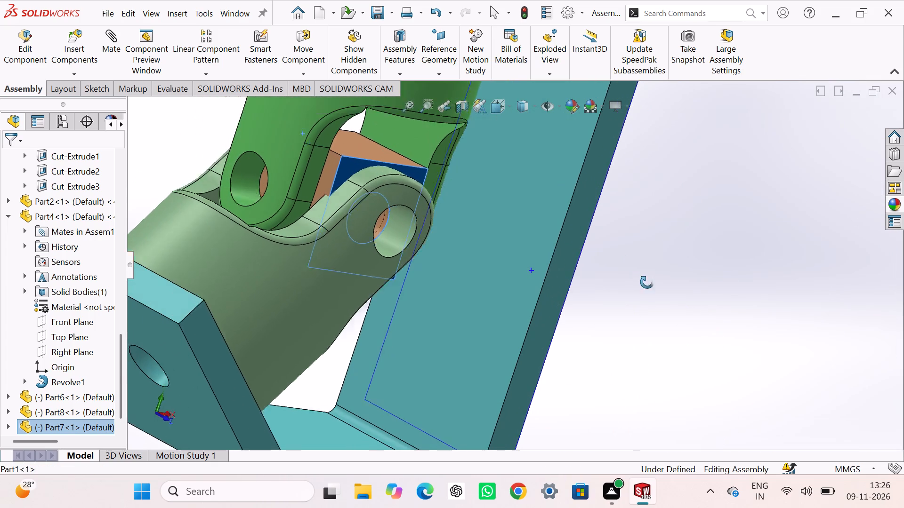
Move the Part7 block between the fork lugs to line up its through hole with the hole in Part6's lug.
middle_click_drag(647, 282, 692, 304)
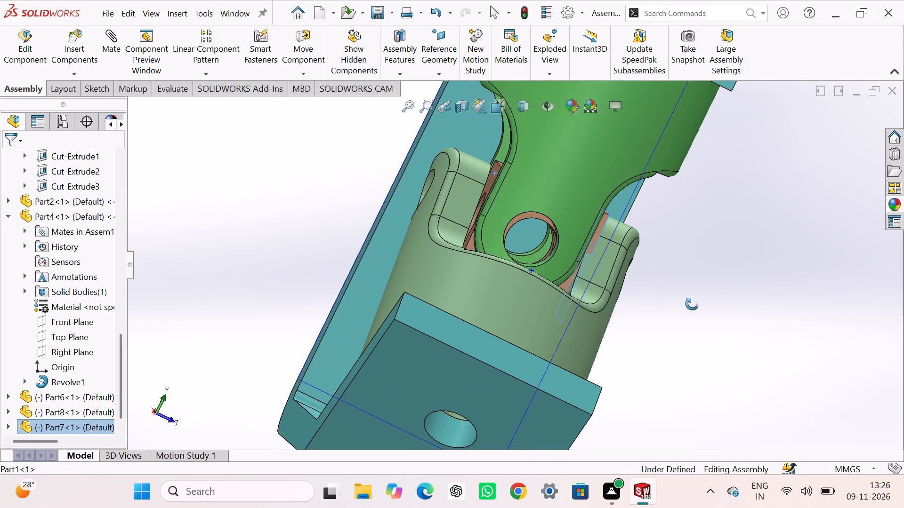
middle_click_drag(692, 304, 680, 301)
scroll(422, 254, "down", 6)
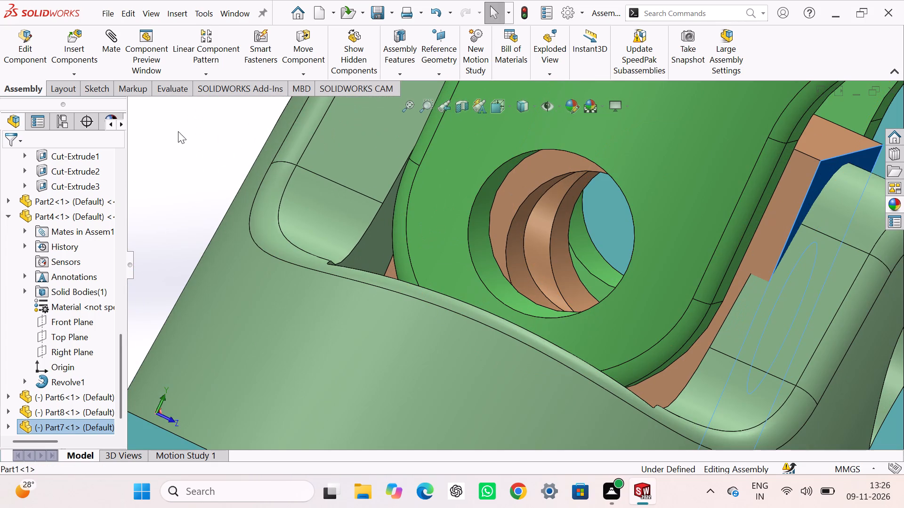
left_click(178, 131)
left_click_drag(506, 220, 489, 168)
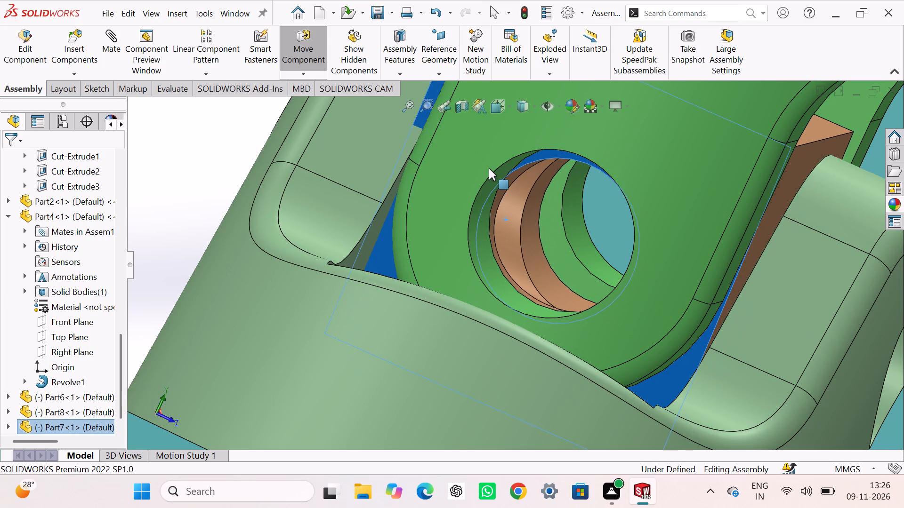
left_click_drag(489, 168, 494, 152)
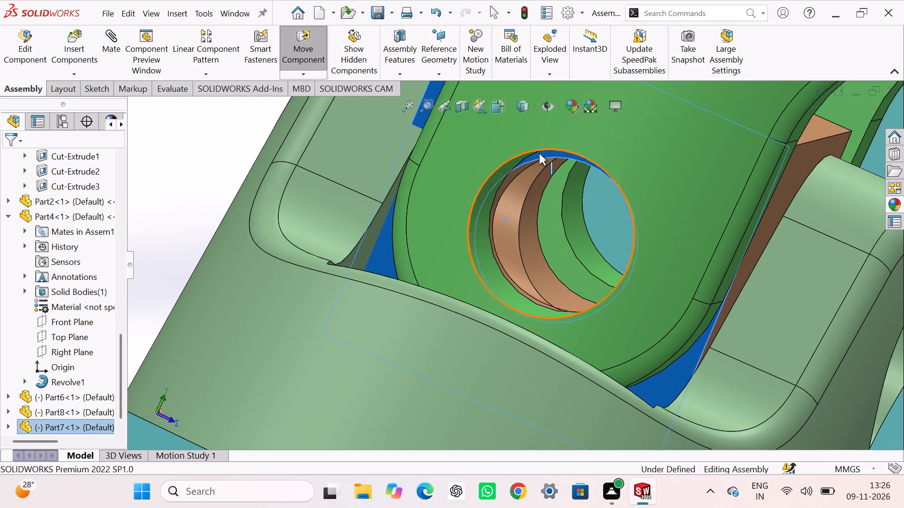
left_click_drag(557, 155, 565, 138)
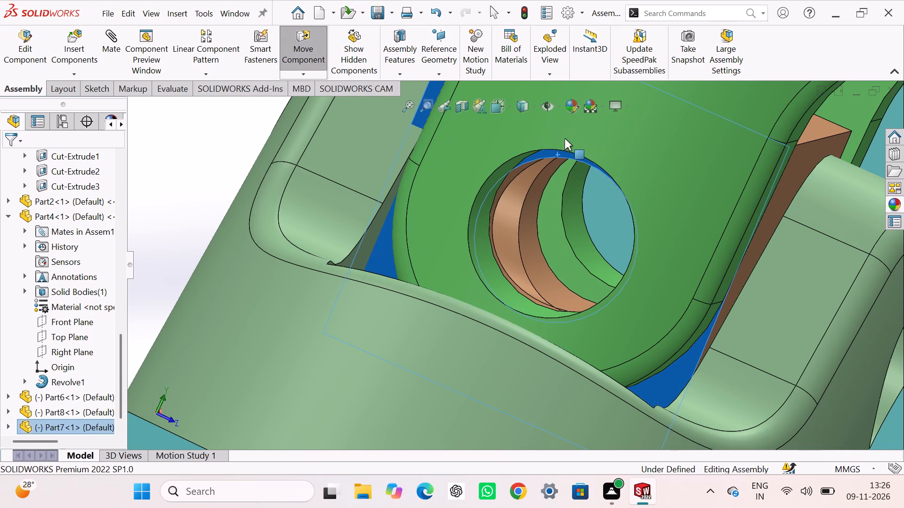
left_click_drag(565, 138, 693, 198)
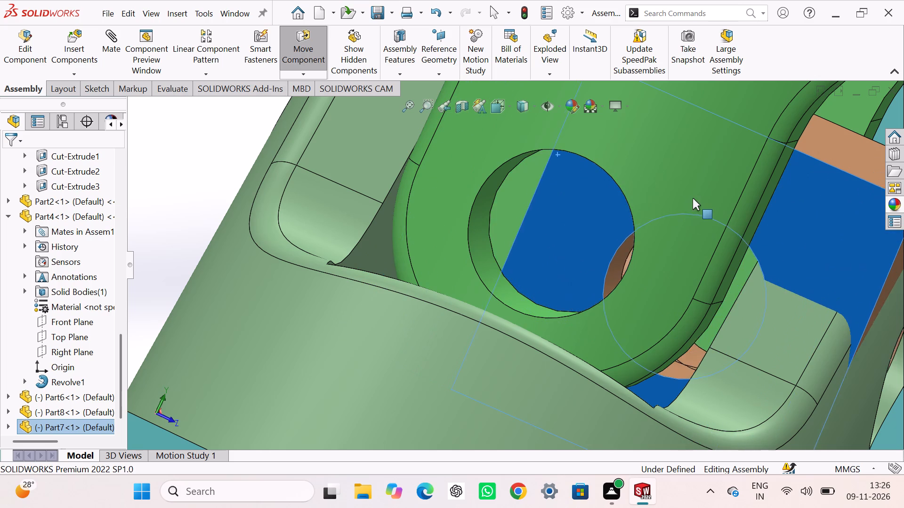
left_click_drag(693, 198, 563, 165)
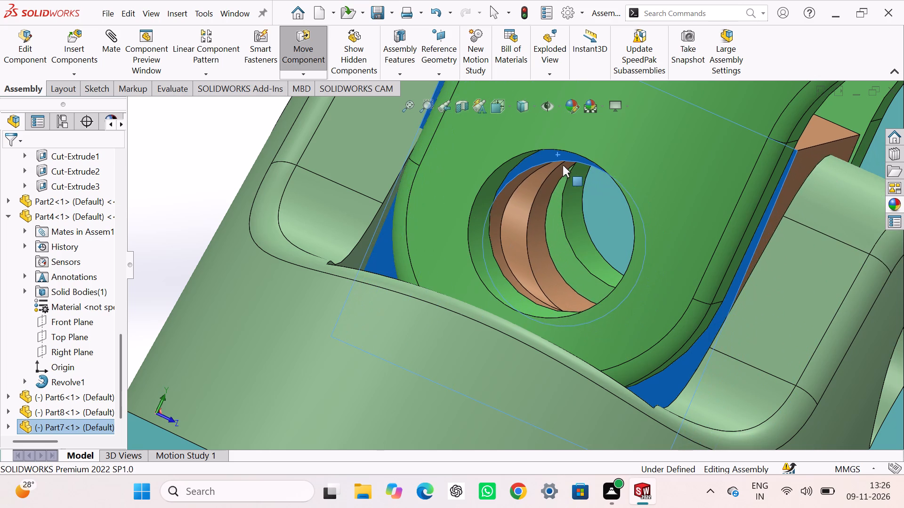
left_click_drag(563, 165, 557, 161)
Shift the Part7 block to line up its other through hole with the hole in Part8's fork lug.
middle_click_drag(689, 239, 581, 194)
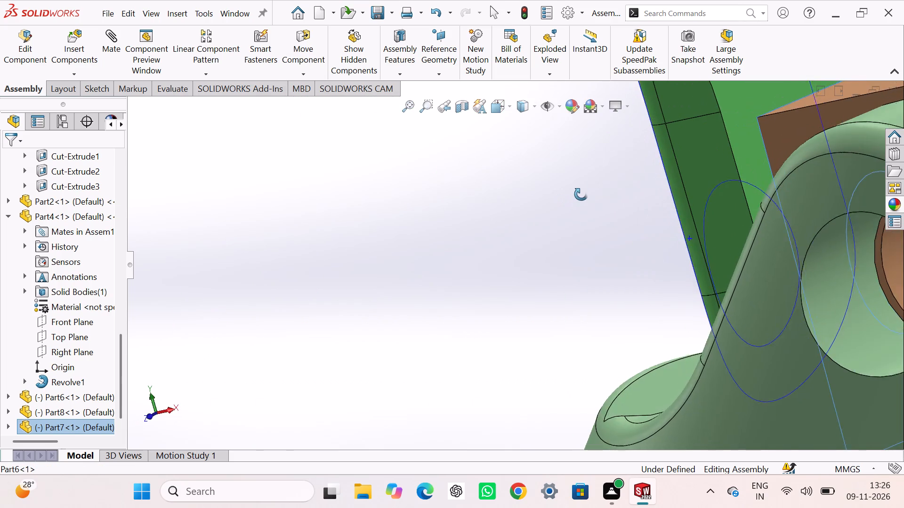
middle_click_drag(581, 194, 582, 187)
scroll(618, 256, "up", 3)
middle_click_drag(772, 314, 808, 296)
scroll(752, 286, "down", 2)
middle_click_drag(743, 284, 732, 309)
left_click_drag(685, 305, 685, 303)
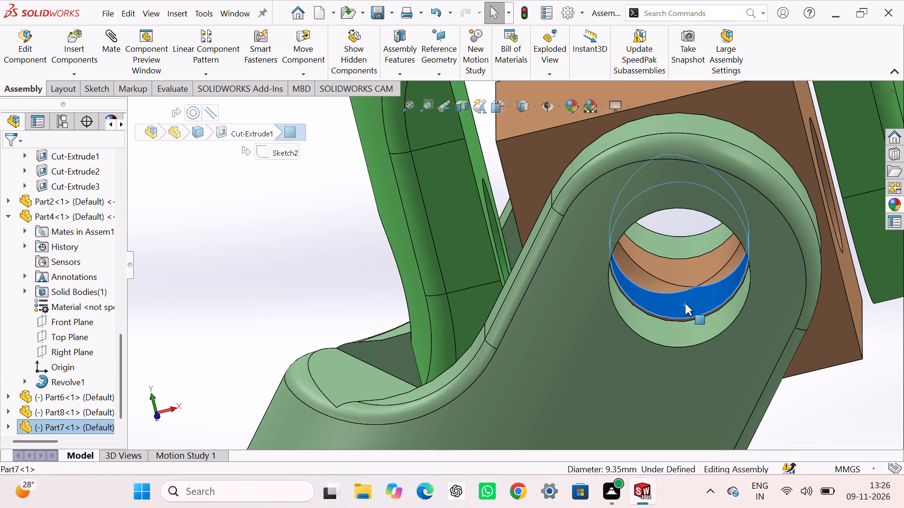
left_click_drag(685, 303, 673, 311)
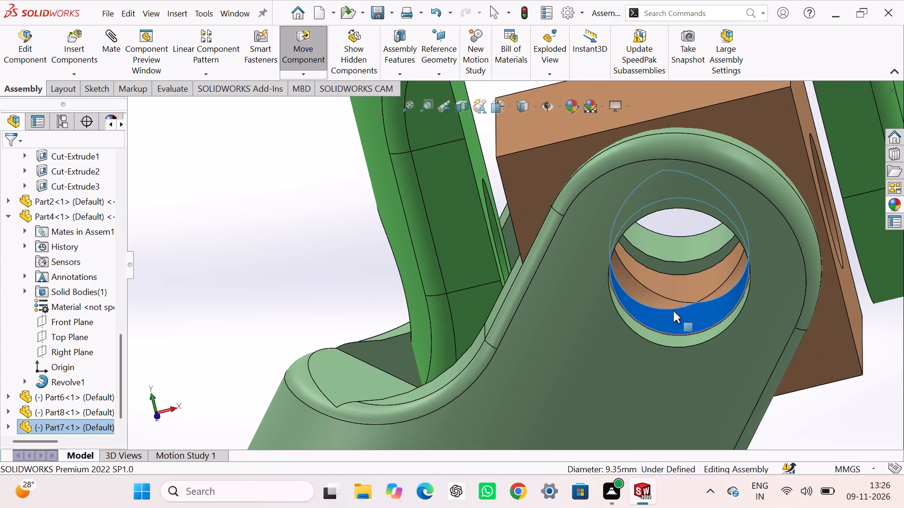
left_click_drag(673, 311, 673, 303)
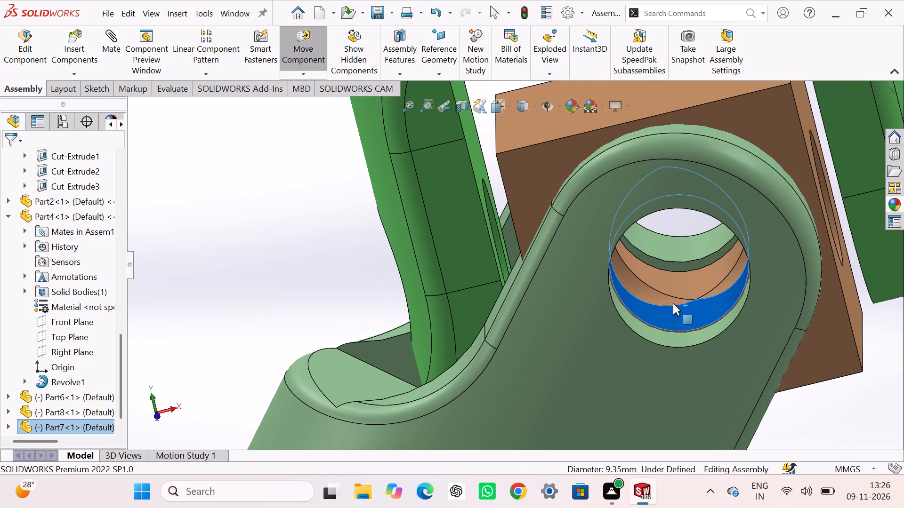
left_click_drag(673, 303, 673, 305)
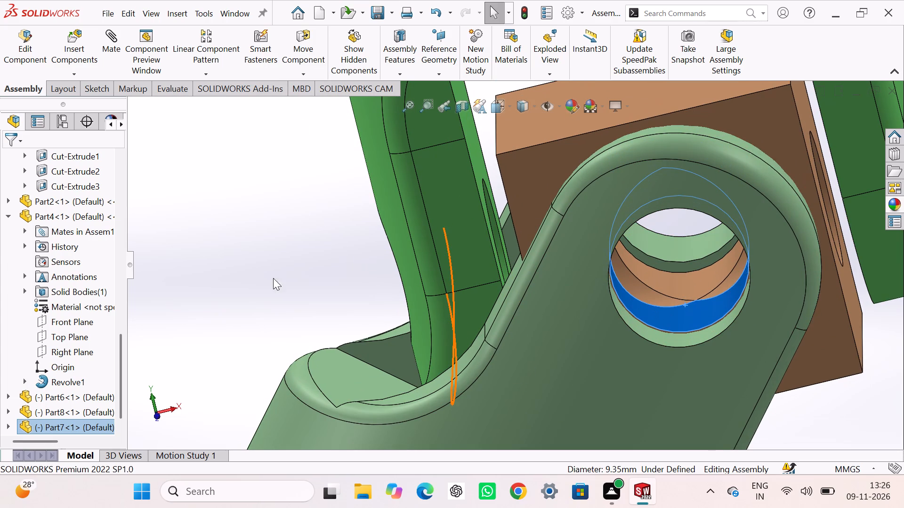
left_click(265, 273)
left_click_drag(650, 307, 650, 317)
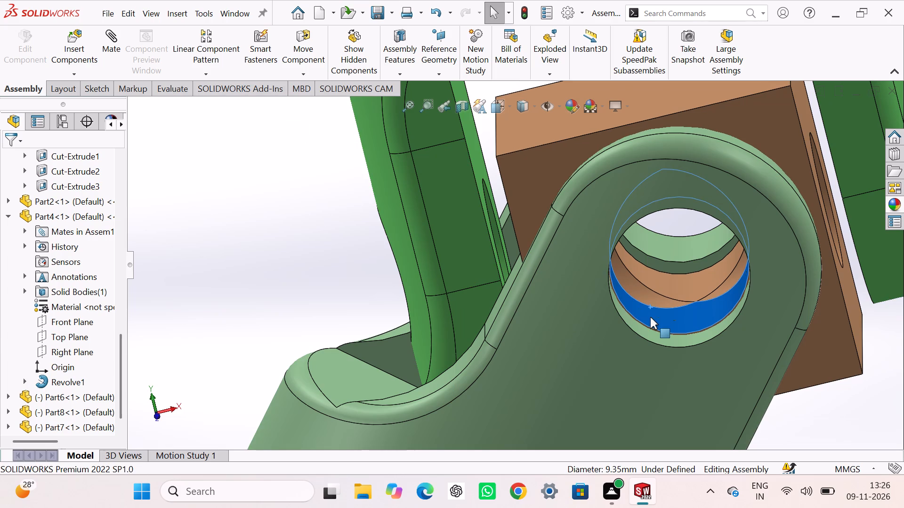
left_click_drag(650, 317, 649, 317)
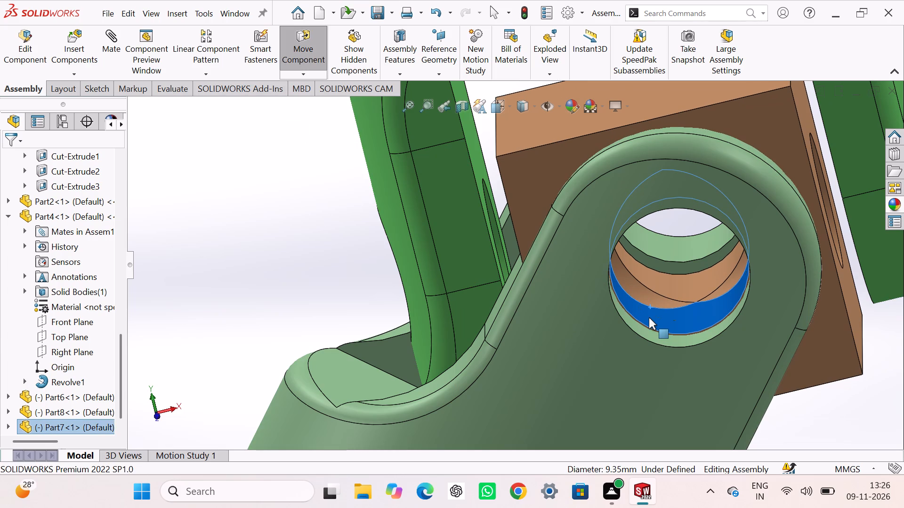
left_click_drag(649, 317, 679, 316)
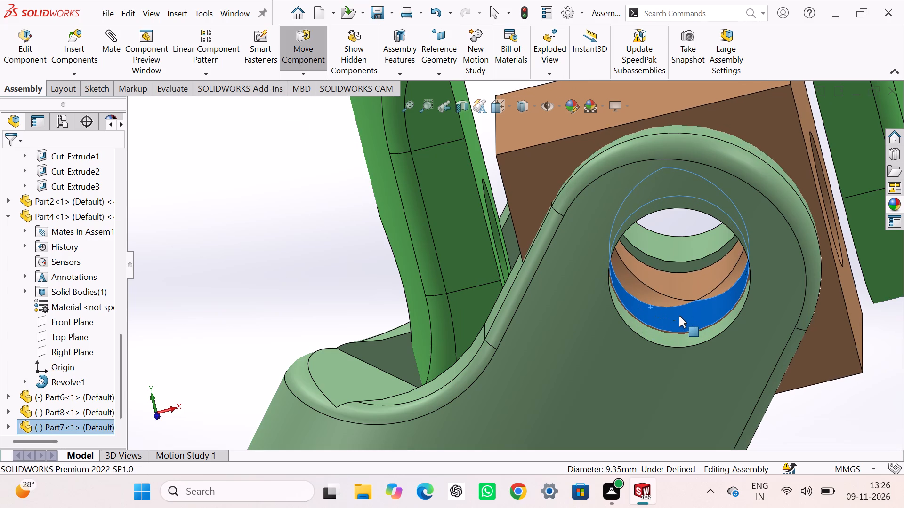
left_click_drag(679, 316, 678, 317)
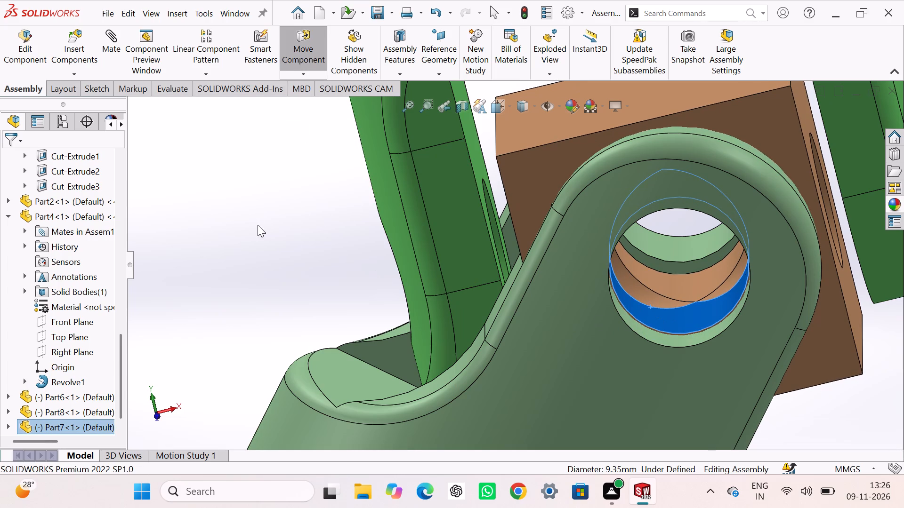
left_click(257, 224)
Examine from several sides how Part7's holes line up with the fork lug holes of Part6 and Part8.
scroll(527, 284, "up", 3)
middle_click_drag(554, 286, 546, 236)
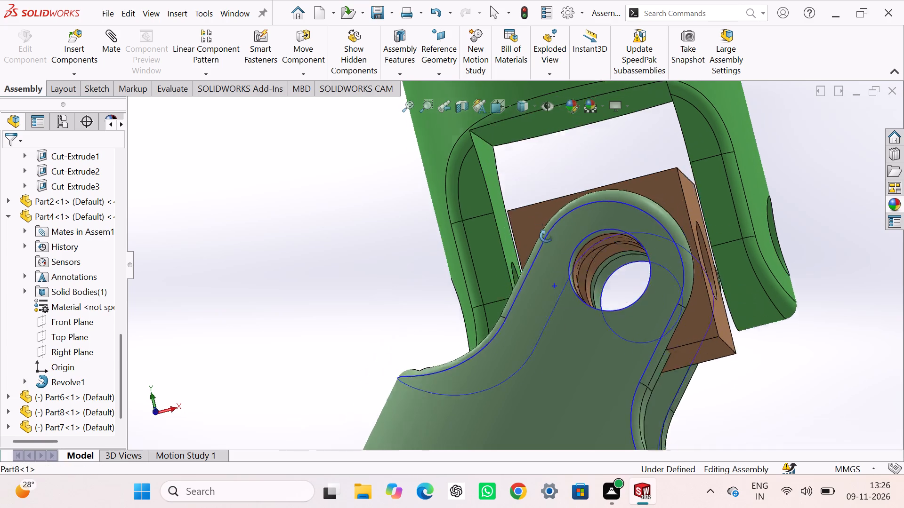
middle_click_drag(546, 236, 423, 253)
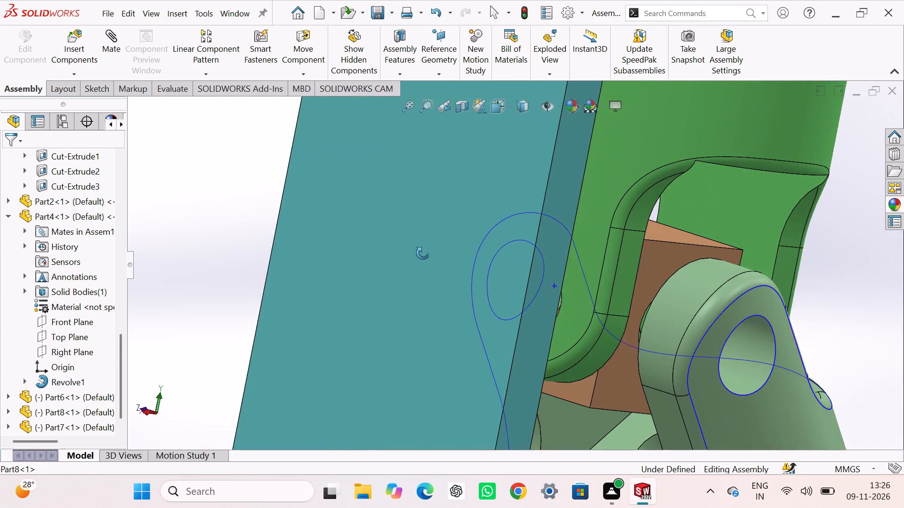
middle_click_drag(423, 253, 389, 244)
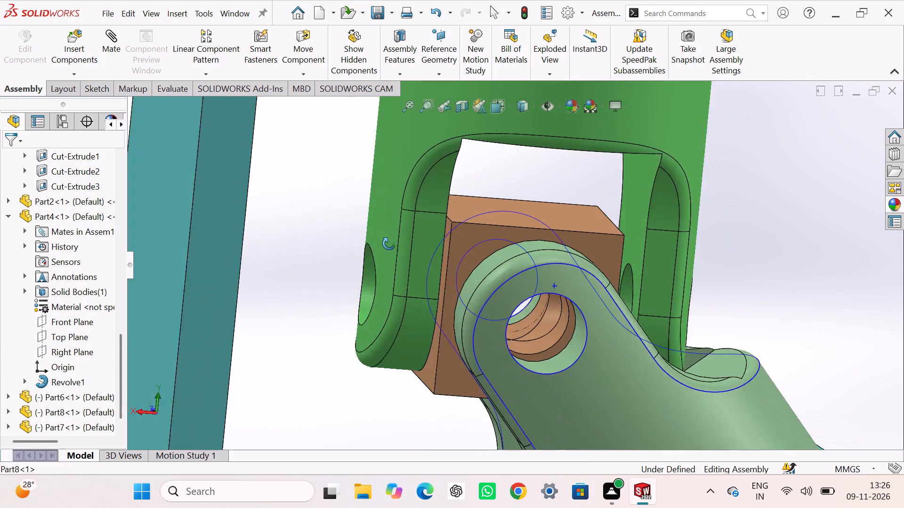
middle_click_drag(389, 244, 421, 256)
scroll(549, 348, "down", 7)
middle_click_drag(541, 313, 533, 341)
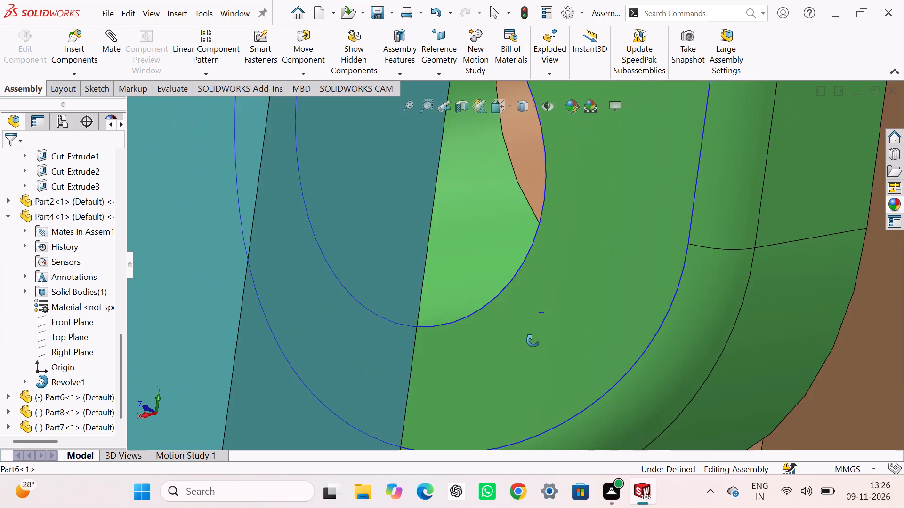
middle_click_drag(533, 341, 527, 337)
scroll(527, 337, "up", 11)
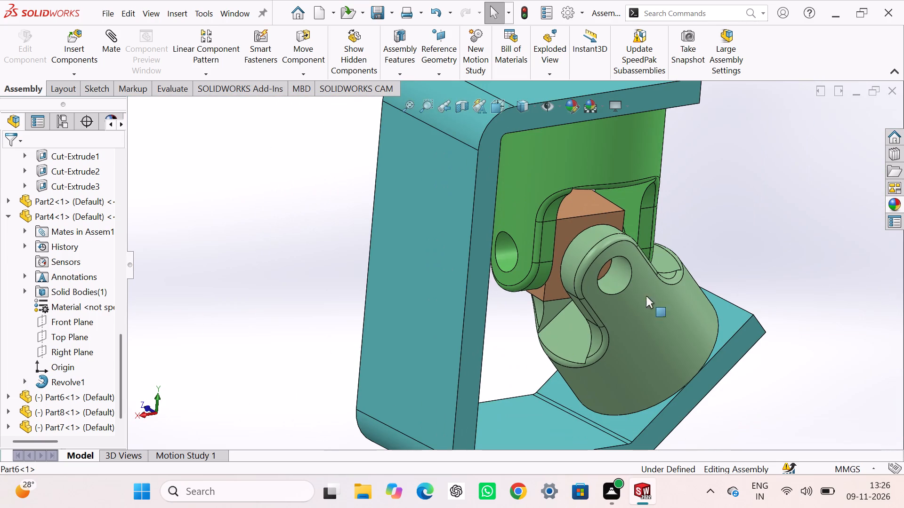
middle_click_drag(782, 184, 715, 245)
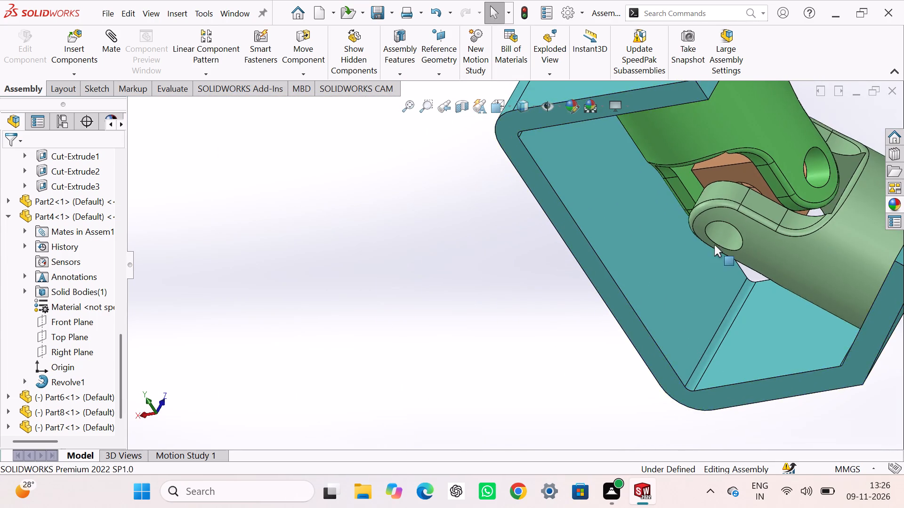
scroll(714, 245, "up", 3)
key("ctrl+7")
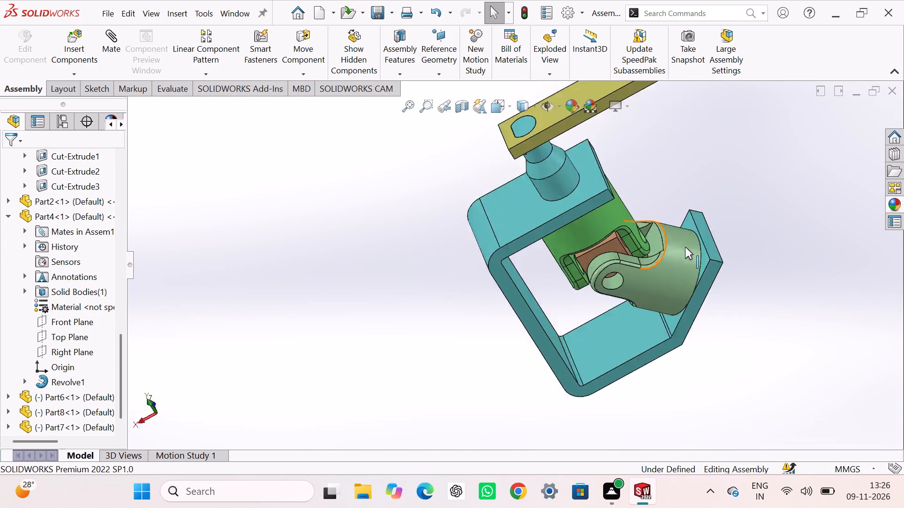
left_click(354, 342)
scroll(454, 344, "down", 5)
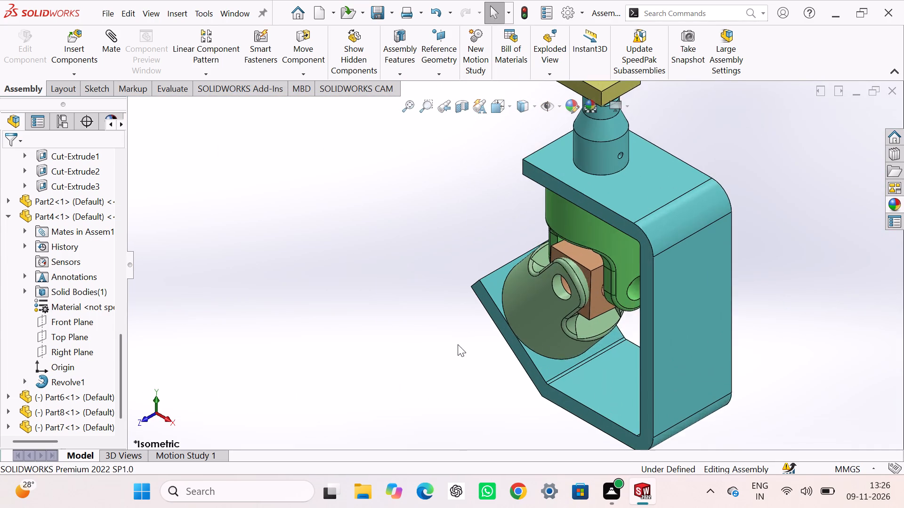
scroll(458, 344, "down", 1)
middle_click_drag(486, 340, 519, 302)
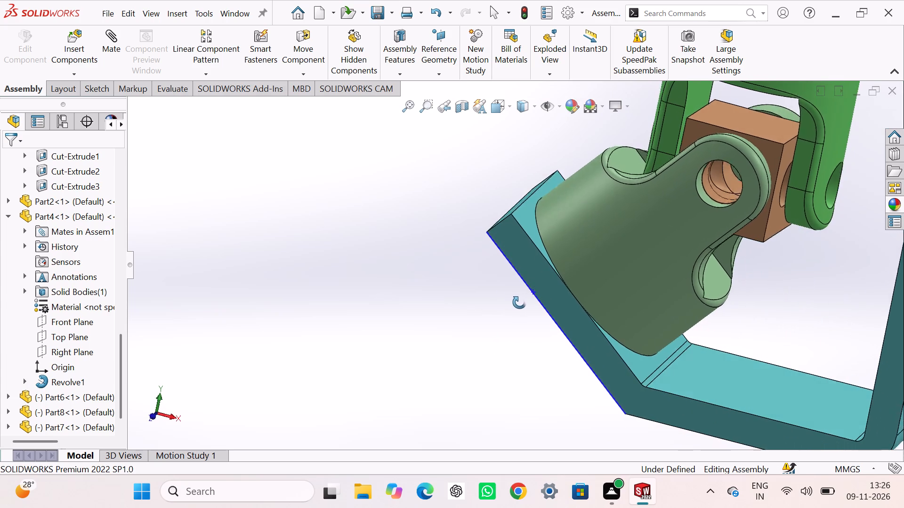
middle_click_drag(519, 302, 509, 322)
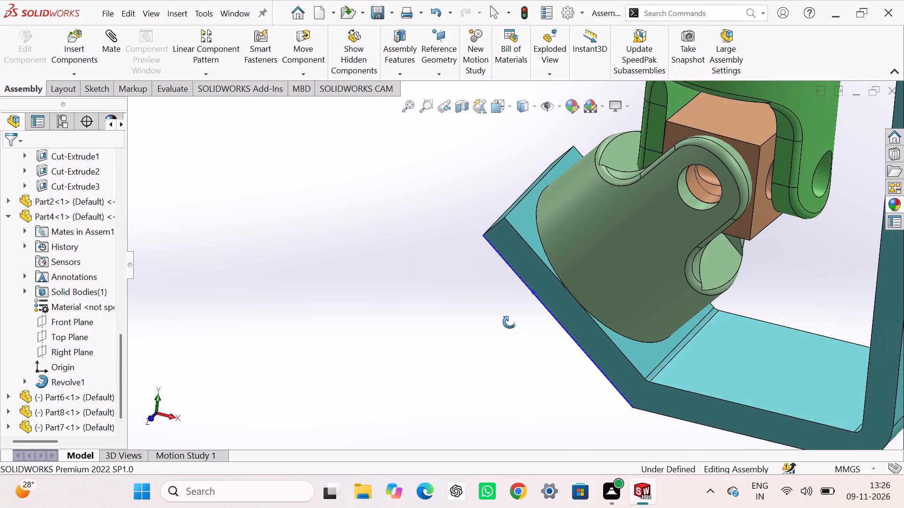
middle_click_drag(509, 322, 517, 325)
Start the Insert Components command for adding another part to the assembly.
left_click_drag(349, 268, 345, 266)
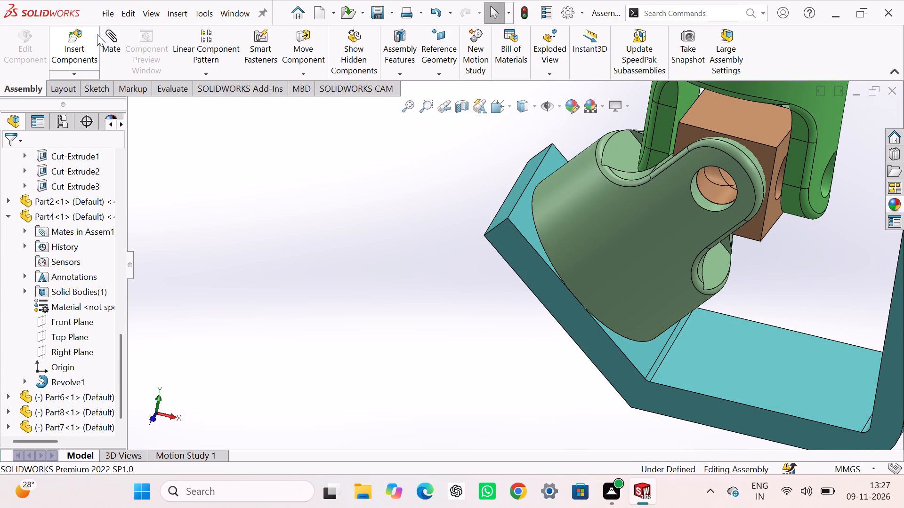
left_click(94, 39)
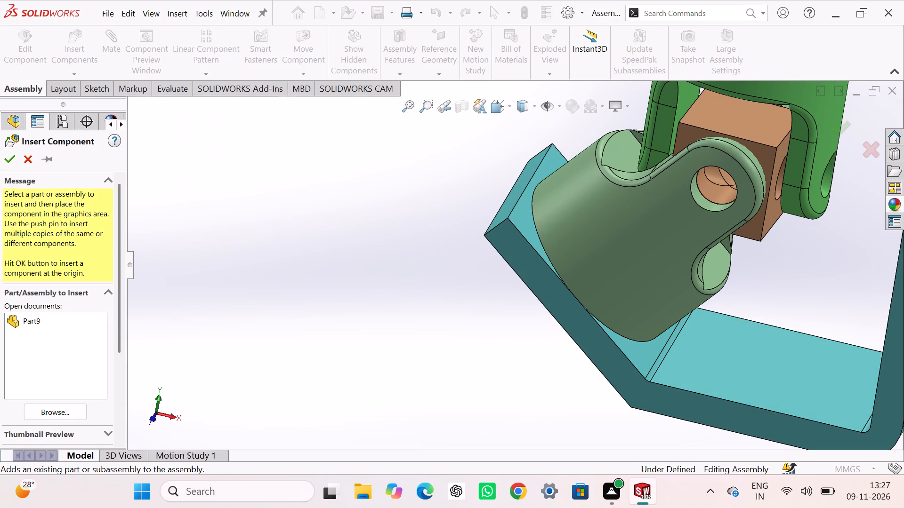
left_click(328, 223)
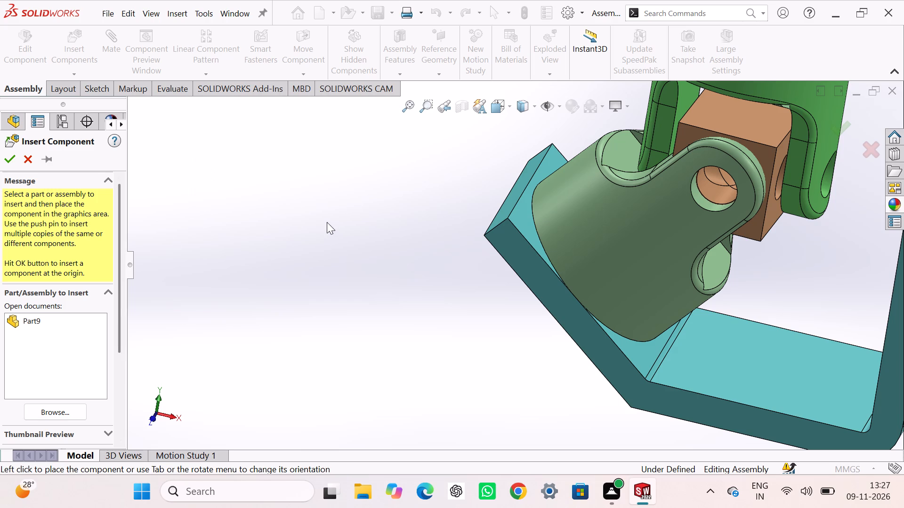
Shift the Part7 block between the fork lugs to line up its hole with the hole in the upper green fork's lug.
scroll(443, 211, "up", 2)
middle_click_drag(457, 229, 480, 243)
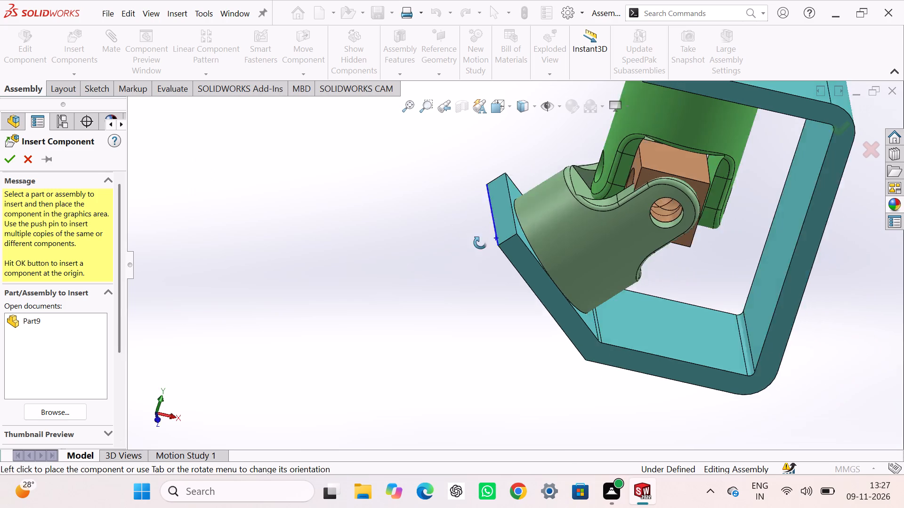
middle_click_drag(480, 243, 536, 317)
scroll(460, 274, "up", 3)
scroll(525, 201, "down", 5)
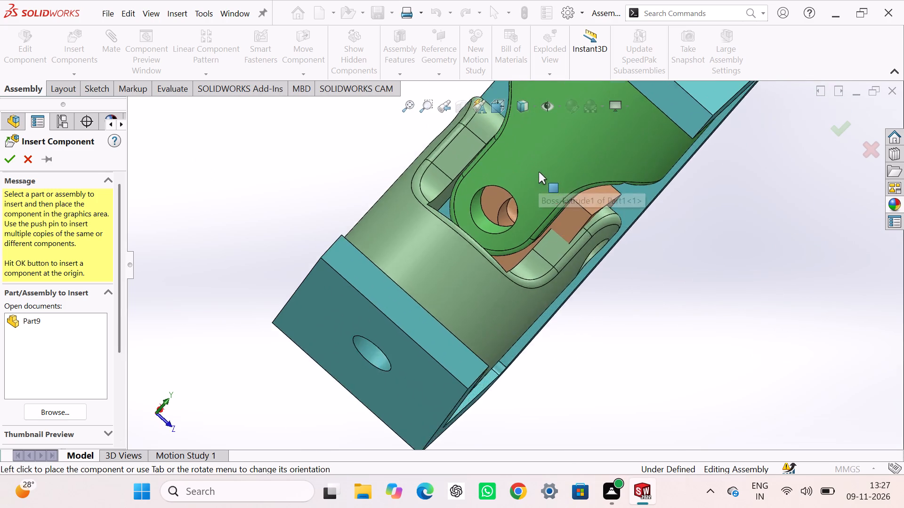
scroll(539, 172, "down", 5)
scroll(519, 221, "up", 4)
scroll(517, 223, "down", 5)
scroll(511, 229, "up", 1)
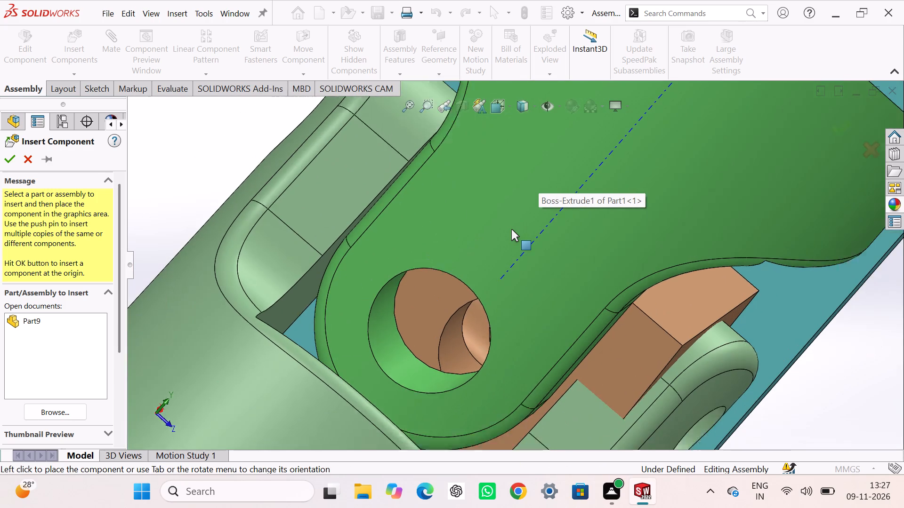
scroll(511, 229, "up", 1)
left_click_drag(614, 343, 580, 325)
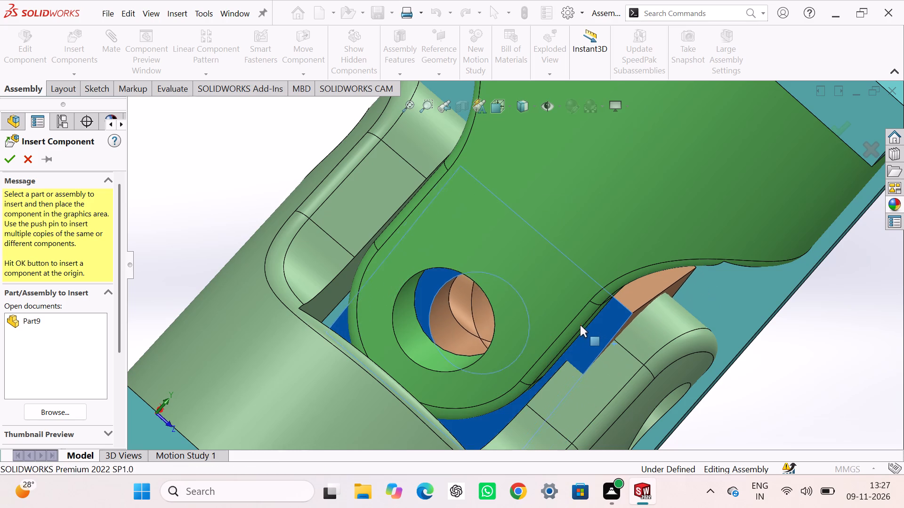
left_click_drag(580, 325, 564, 318)
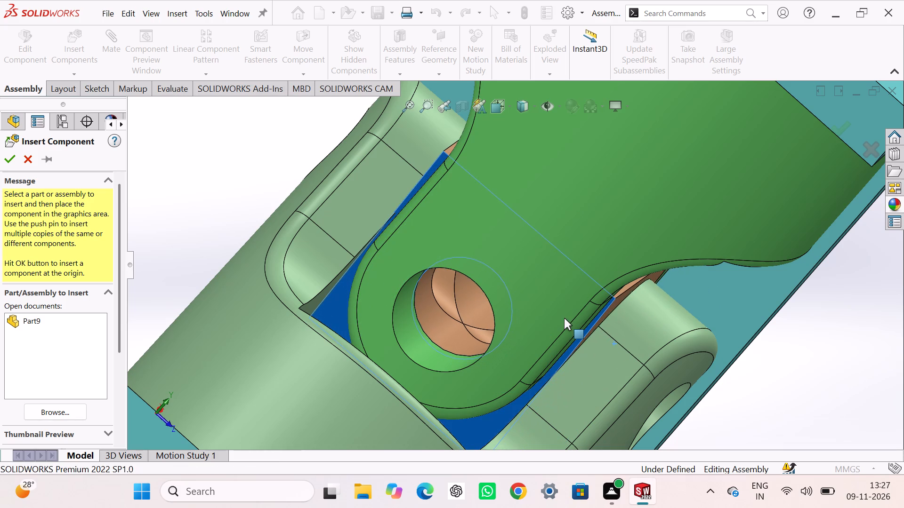
left_click_drag(564, 318, 572, 324)
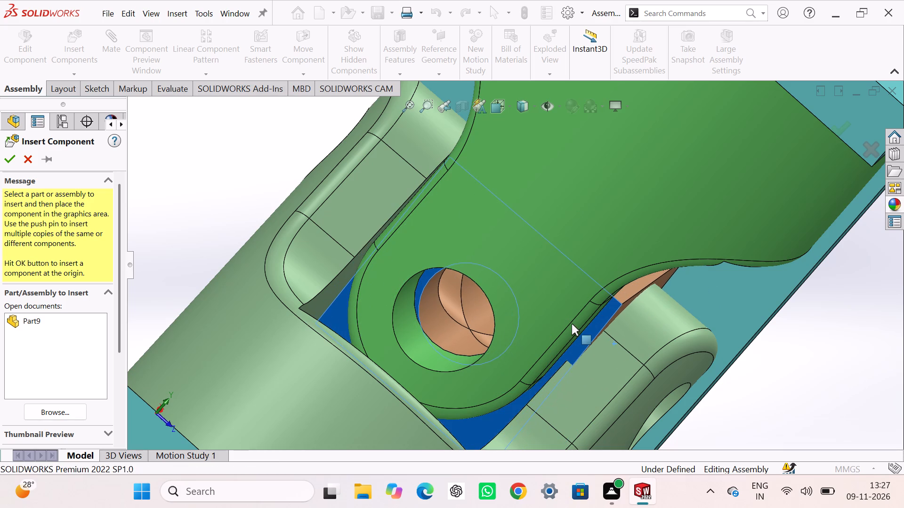
left_click_drag(572, 324, 565, 322)
left_click(846, 384)
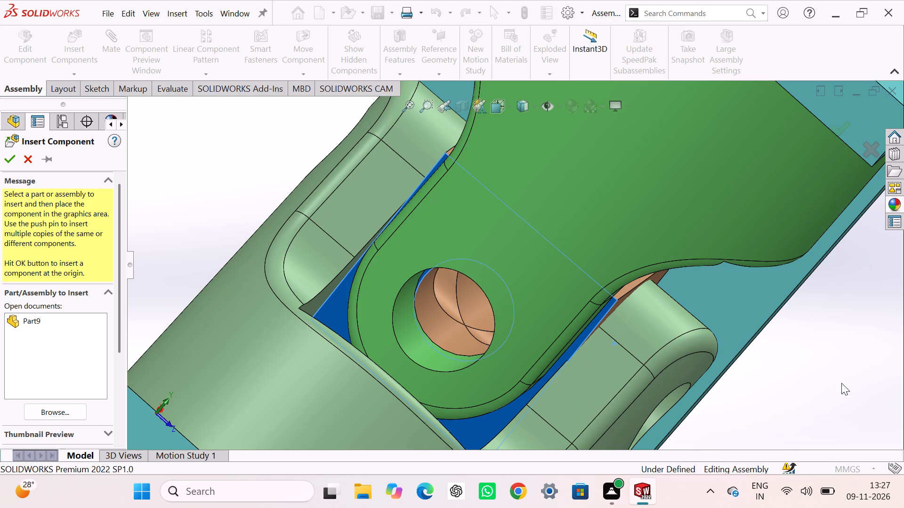
Viewed from the front, move the Part7 block to line up its through hole with the hole in Part8's fork lug.
middle_click_drag(840, 383, 761, 340)
scroll(515, 375, "up", 3)
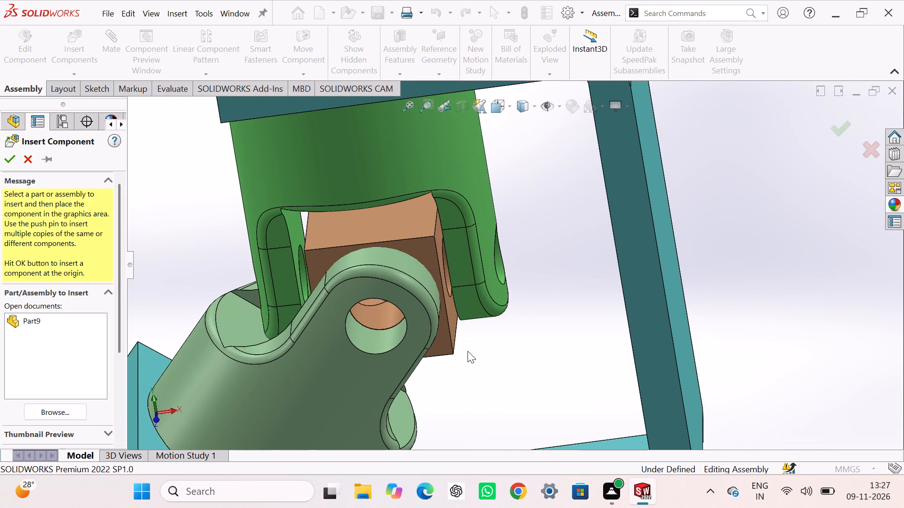
scroll(466, 349, "down", 1)
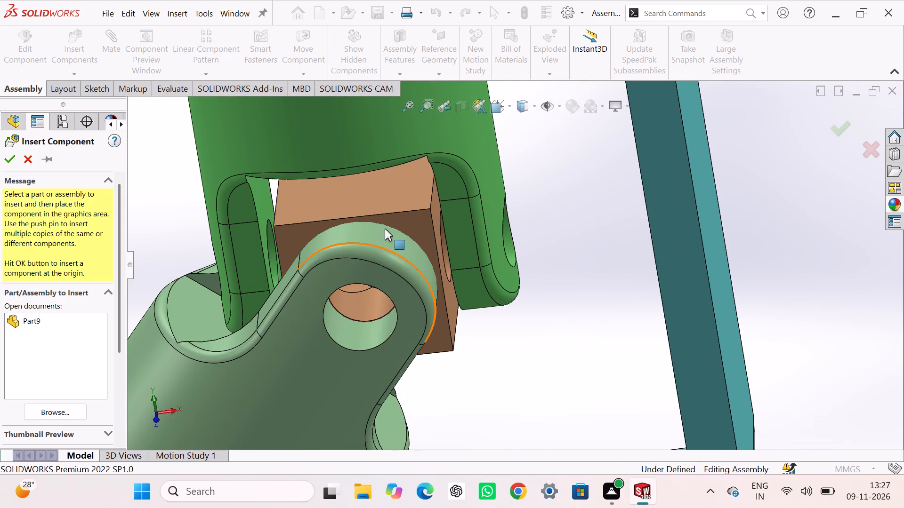
scroll(394, 283, "down", 1)
middle_click_drag(394, 283, 396, 225)
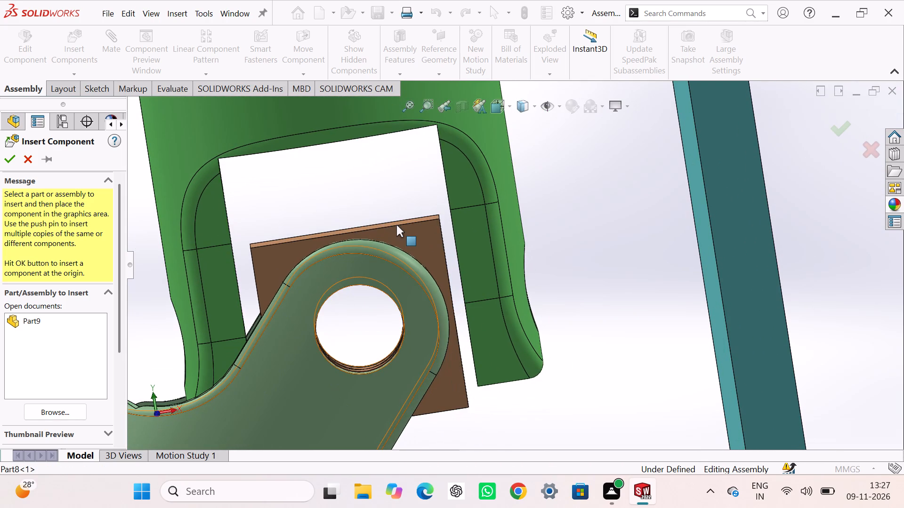
key("ctrl+1")
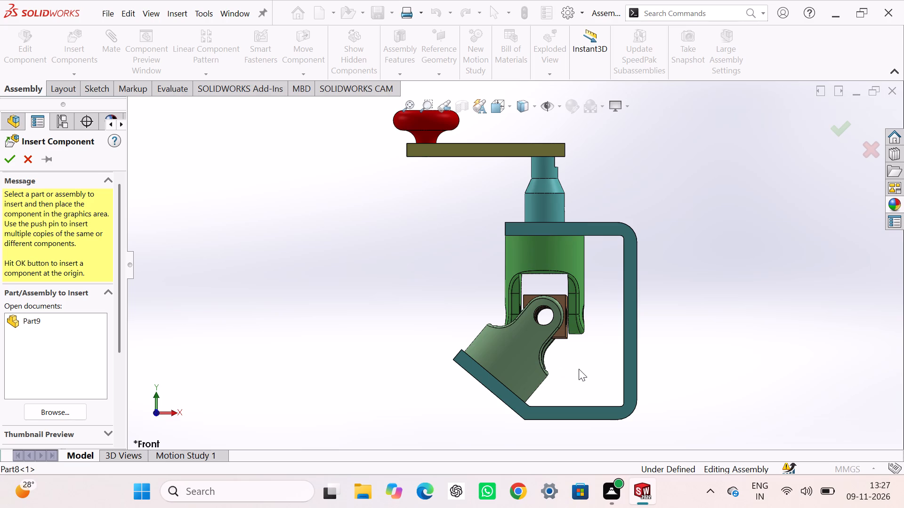
scroll(556, 347, "down", 9)
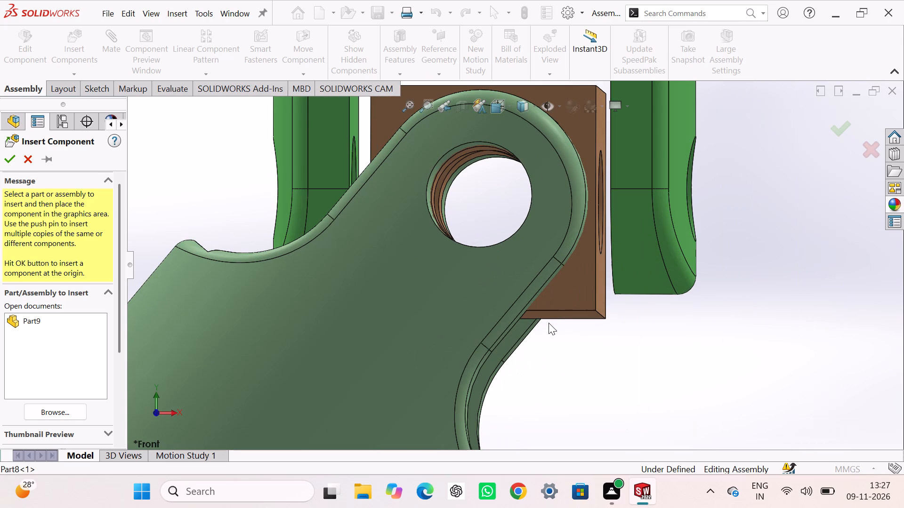
scroll(534, 255, "up", 2)
scroll(526, 229, "down", 1)
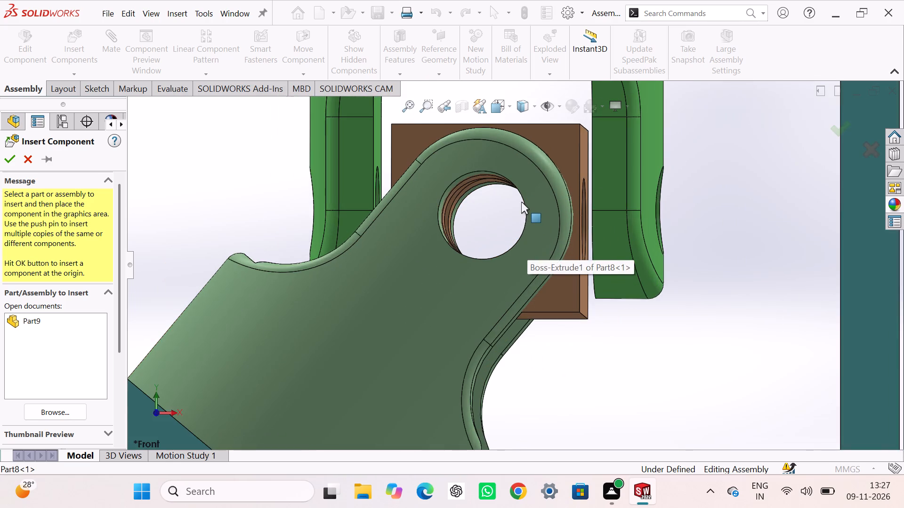
scroll(521, 202, "down", 2)
scroll(521, 201, "up", 2)
scroll(521, 201, "down", 3)
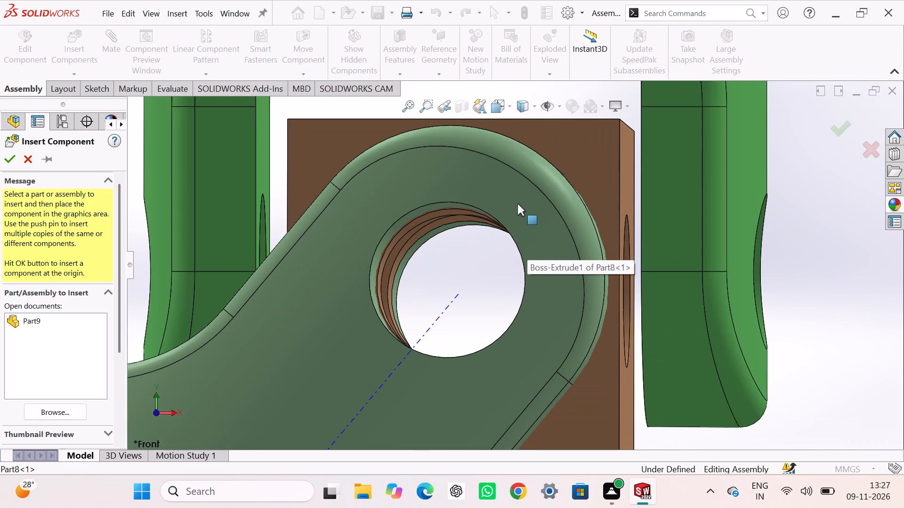
left_click_drag(582, 155, 572, 153)
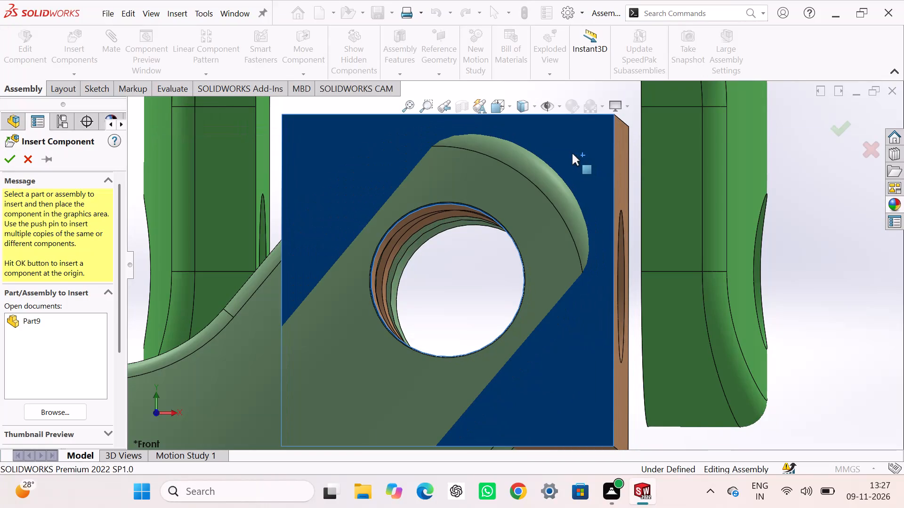
left_click_drag(572, 153, 573, 153)
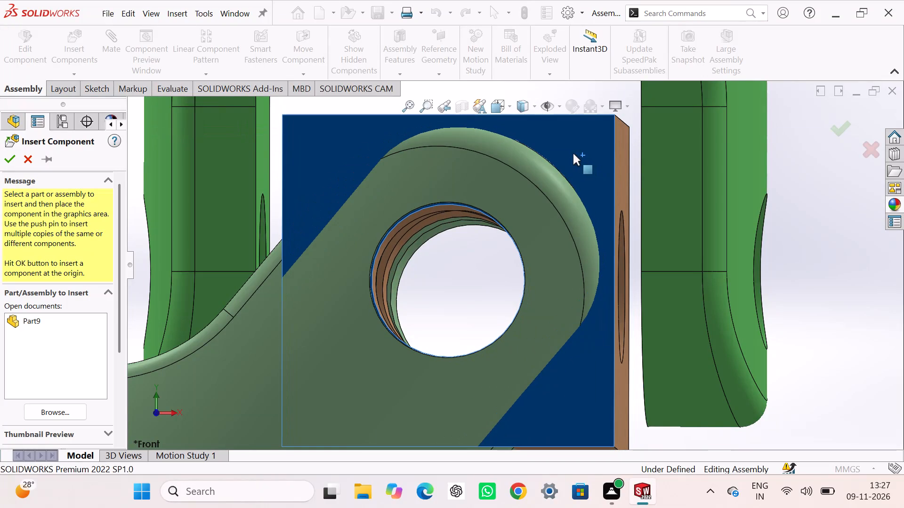
left_click_drag(573, 153, 598, 192)
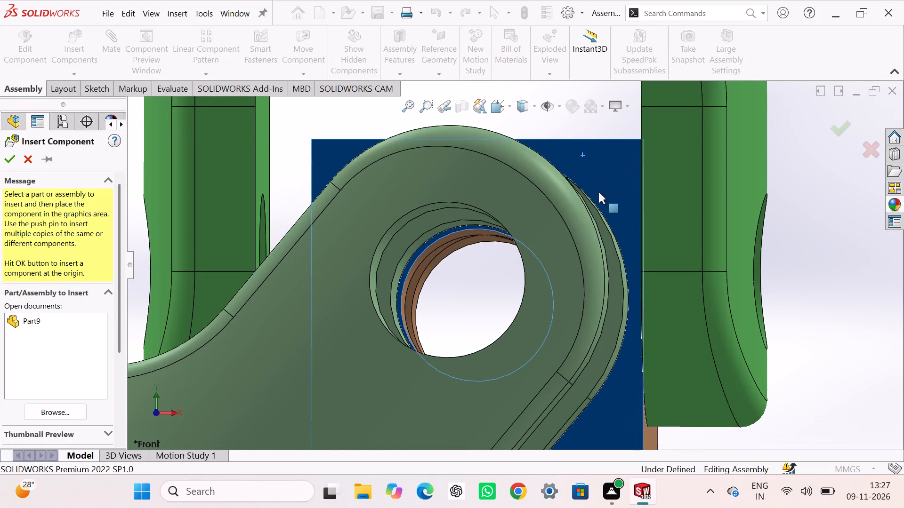
left_click_drag(598, 192, 507, 196)
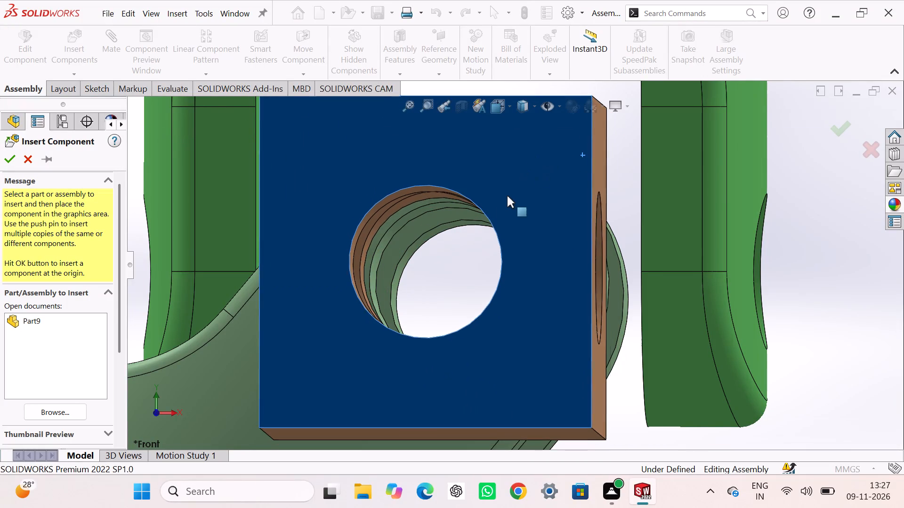
left_click_drag(507, 196, 526, 193)
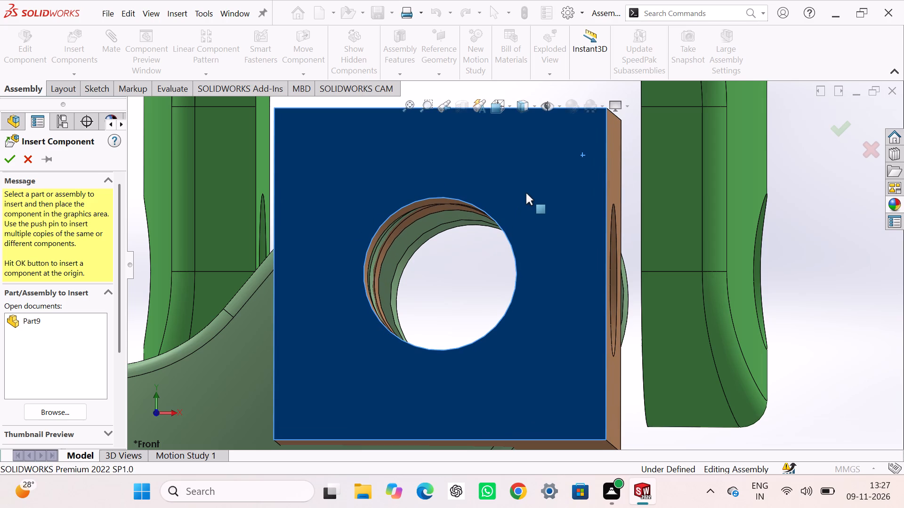
In an isometric view, move the Part7 block back in between Part8's two fork lugs.
key("ctrl+7")
scroll(526, 339, "down", 3)
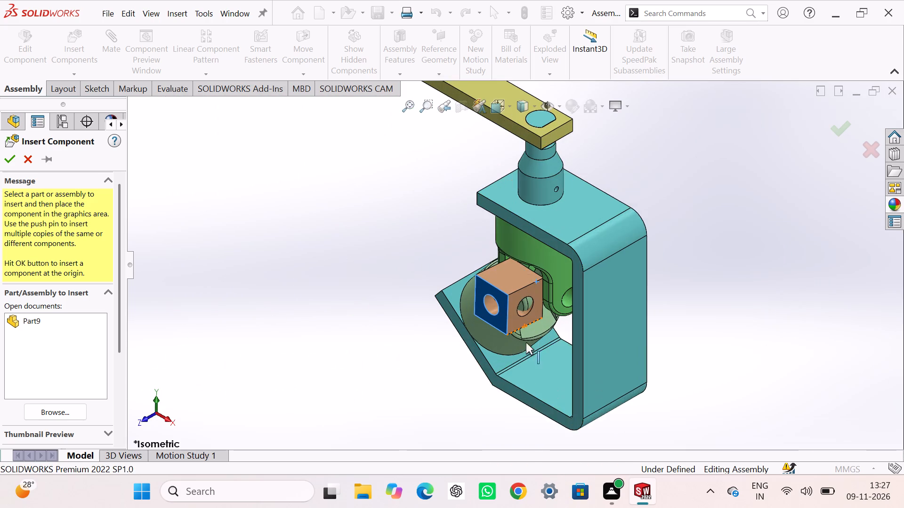
scroll(526, 342, "down", 8)
scroll(511, 299, "up", 4)
scroll(517, 161, "up", 1)
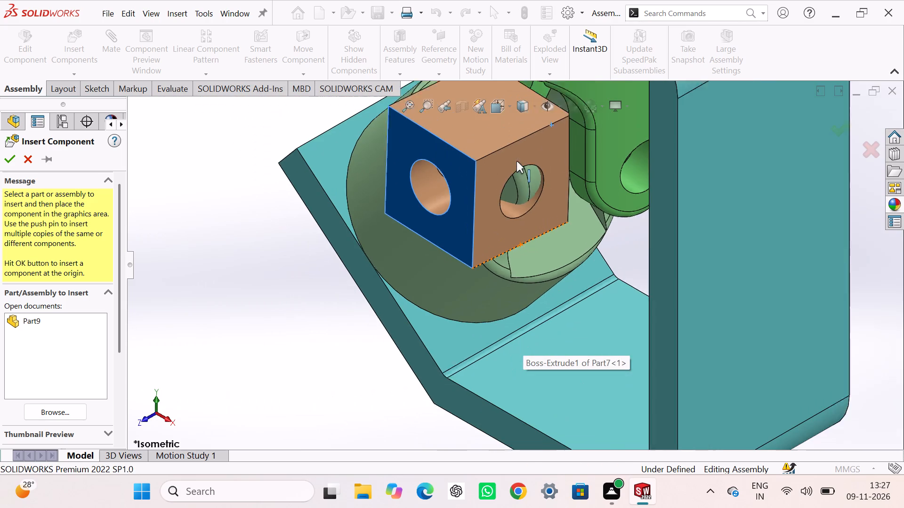
scroll(517, 161, "up", 1)
scroll(517, 161, "down", 2)
left_click_drag(438, 235, 486, 186)
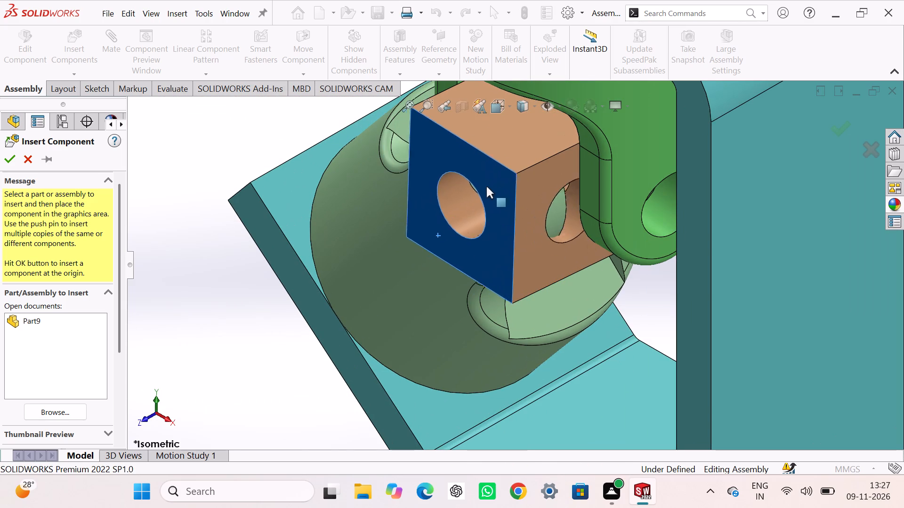
left_click_drag(486, 186, 559, 153)
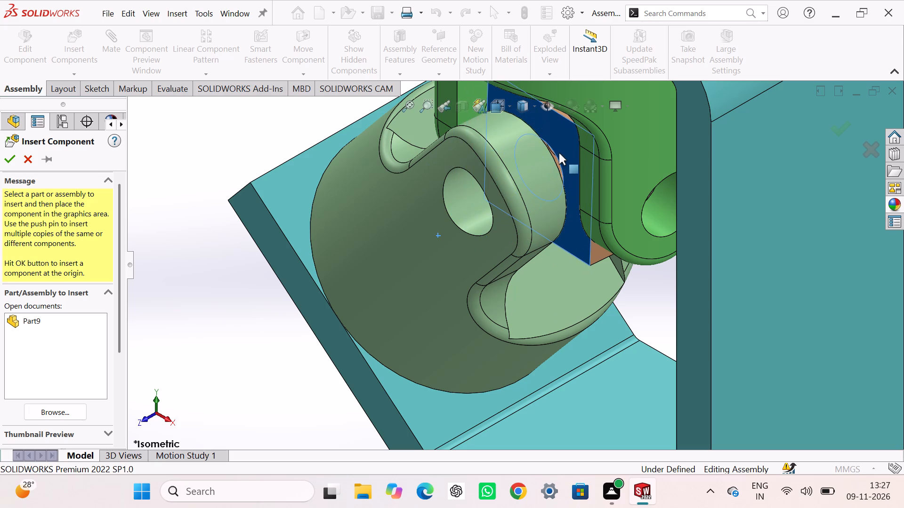
left_click_drag(559, 153, 557, 155)
Reposition the Part7 block between the lugs so its hole lines up again with the upper green fork's hole.
middle_click_drag(592, 269, 489, 253)
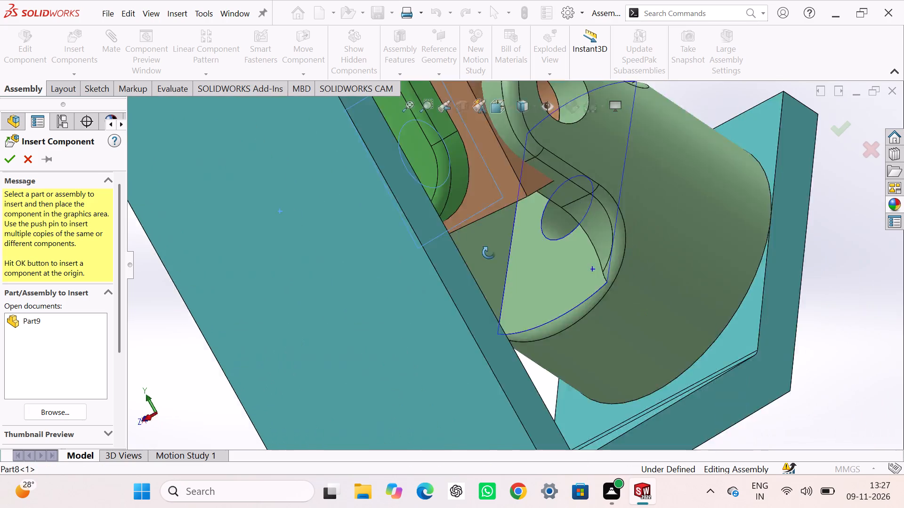
middle_click_drag(489, 253, 504, 278)
scroll(531, 206, "down", 7)
middle_click_drag(492, 241, 500, 241)
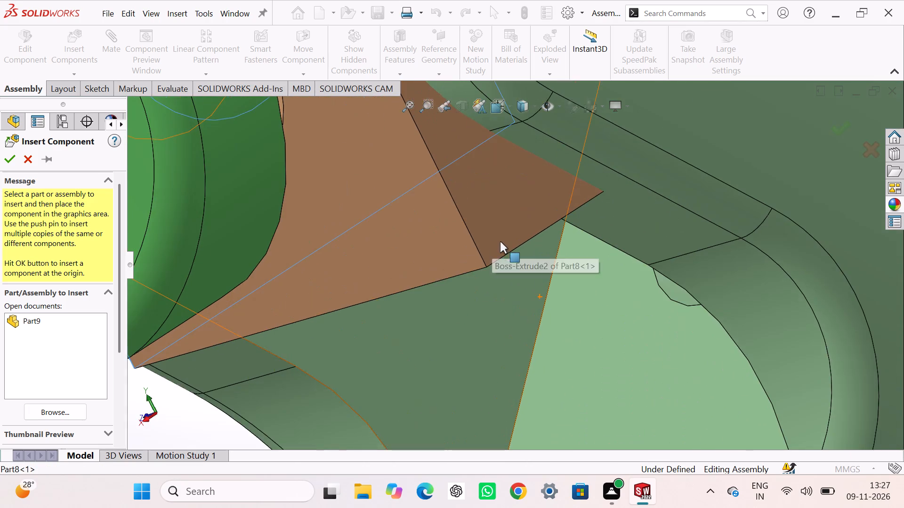
middle_click_drag(500, 241, 519, 236)
scroll(519, 236, "up", 7)
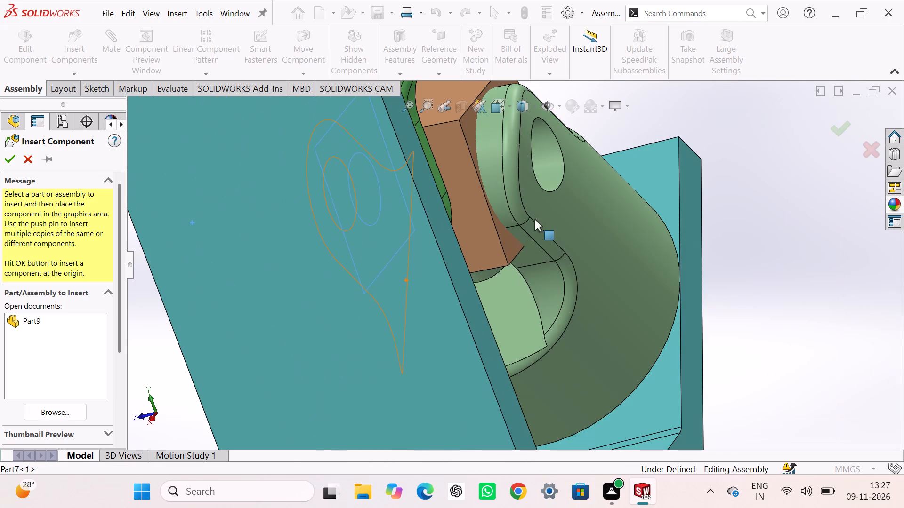
scroll(558, 178, "up", 4)
key("ctrl+7")
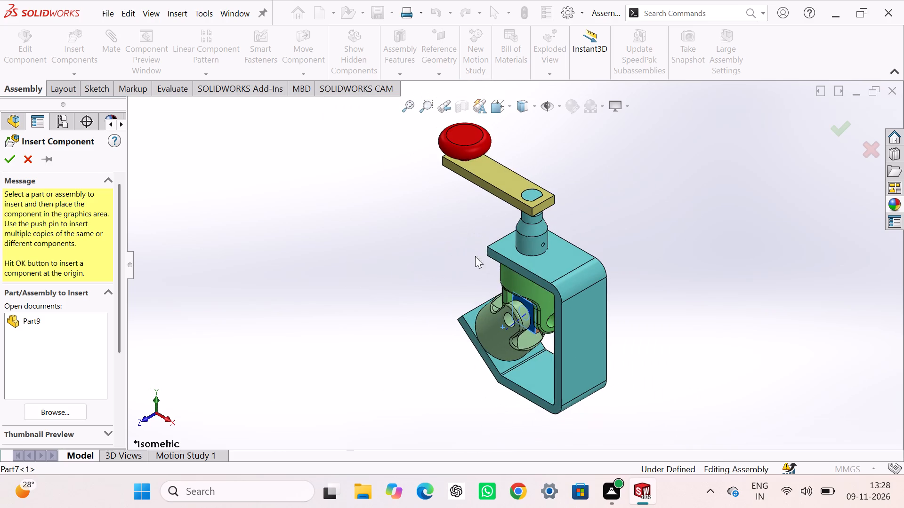
scroll(457, 352, "down", 6)
middle_click_drag(494, 314, 593, 434)
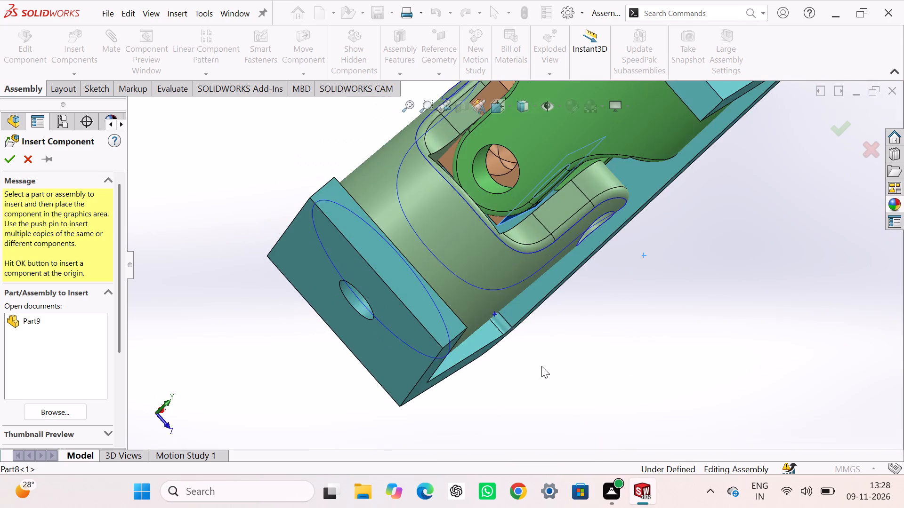
scroll(472, 187, "down", 4)
scroll(531, 208, "up", 4)
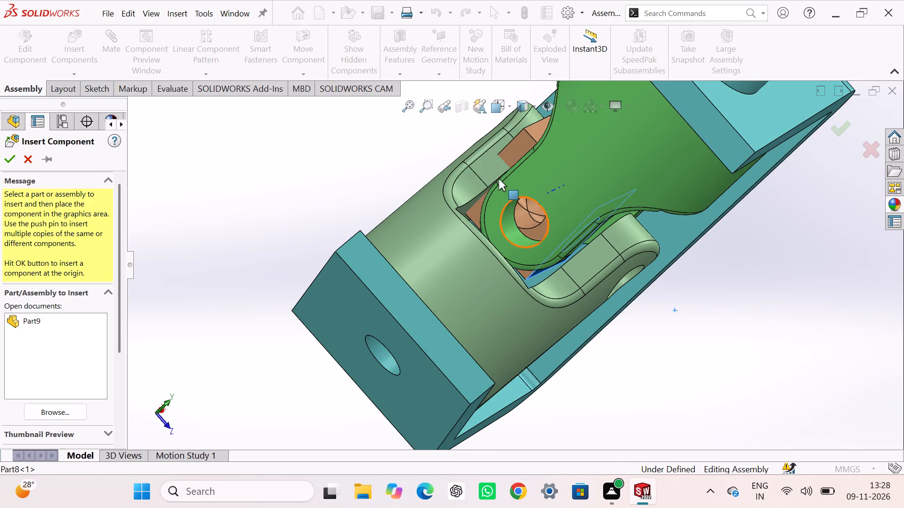
left_click_drag(519, 151, 528, 168)
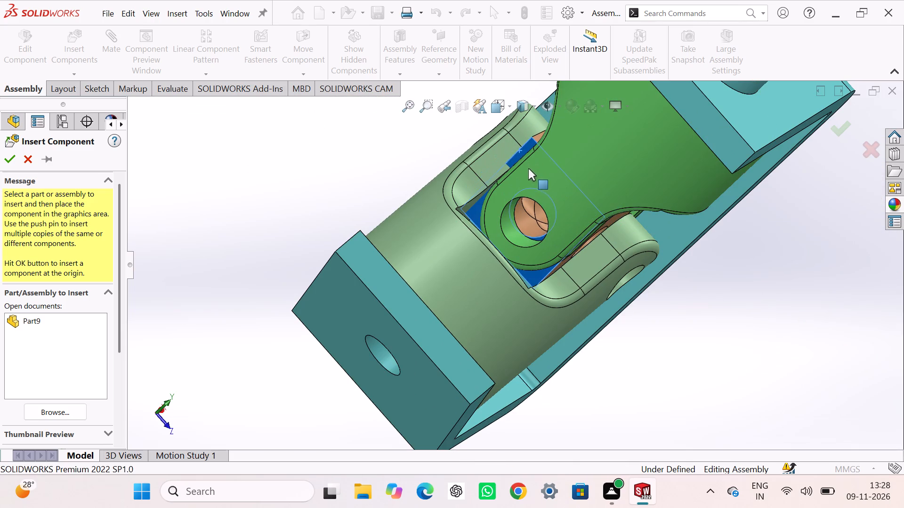
left_click_drag(528, 168, 520, 175)
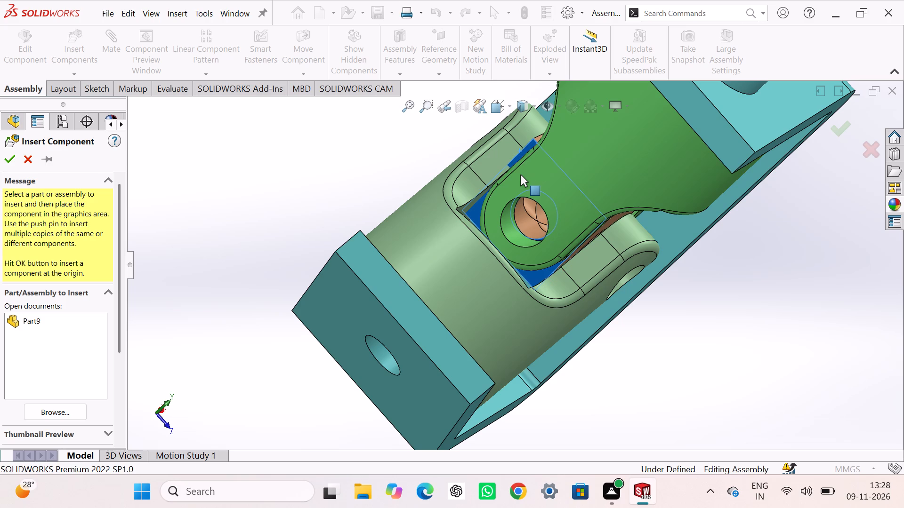
left_click_drag(520, 175, 520, 181)
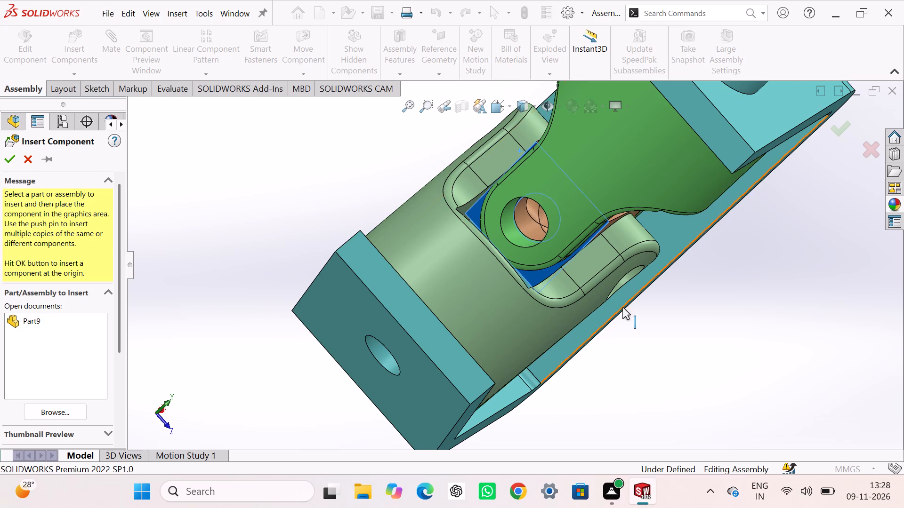
Examine from several angles how the Part7 block and its holes sit between the fork lugs, and abandon the component insertion.
scroll(623, 307, "down", 6)
middle_click_drag(505, 270, 519, 342)
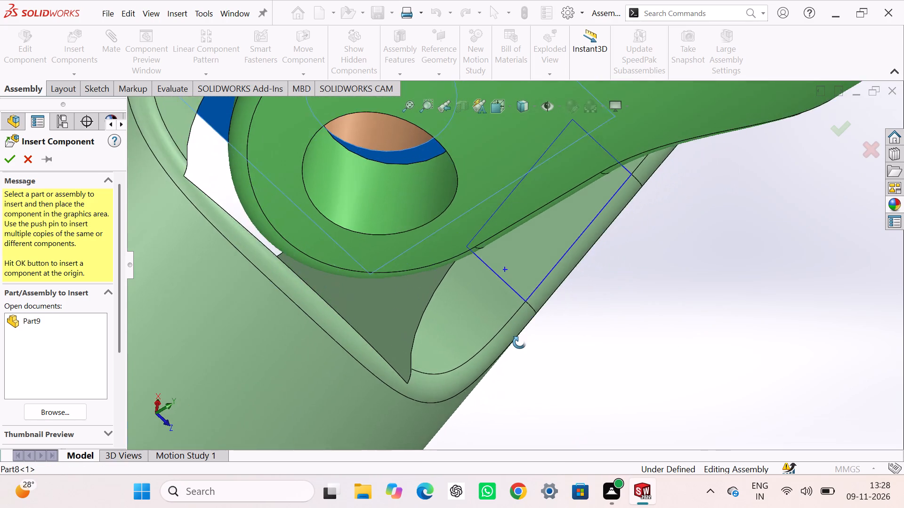
middle_click_drag(519, 342, 506, 310)
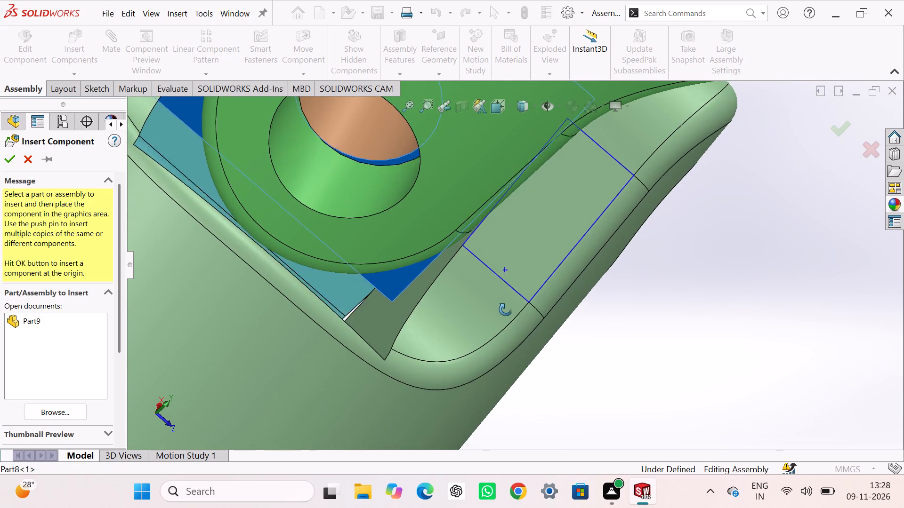
middle_click_drag(506, 310, 460, 282)
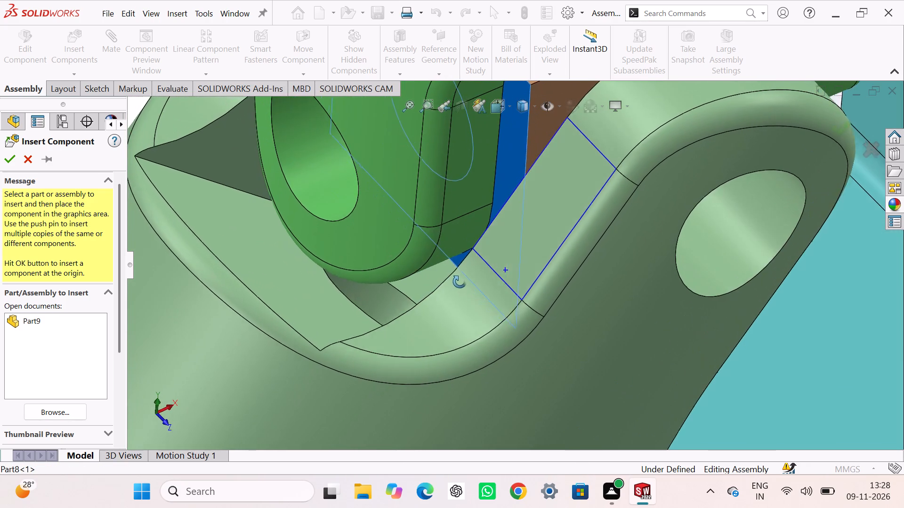
middle_click_drag(460, 282, 460, 285)
scroll(459, 280, "up", 4)
scroll(513, 188, "down", 2)
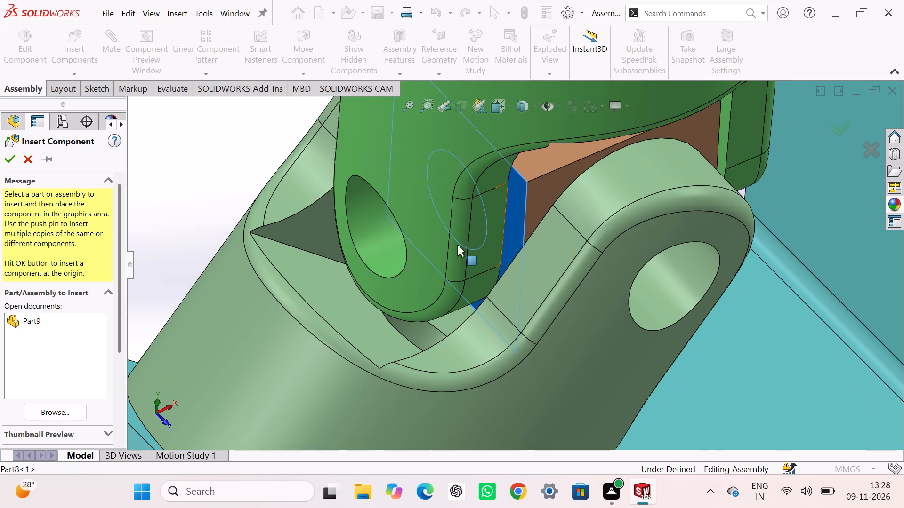
middle_click_drag(437, 269, 485, 253)
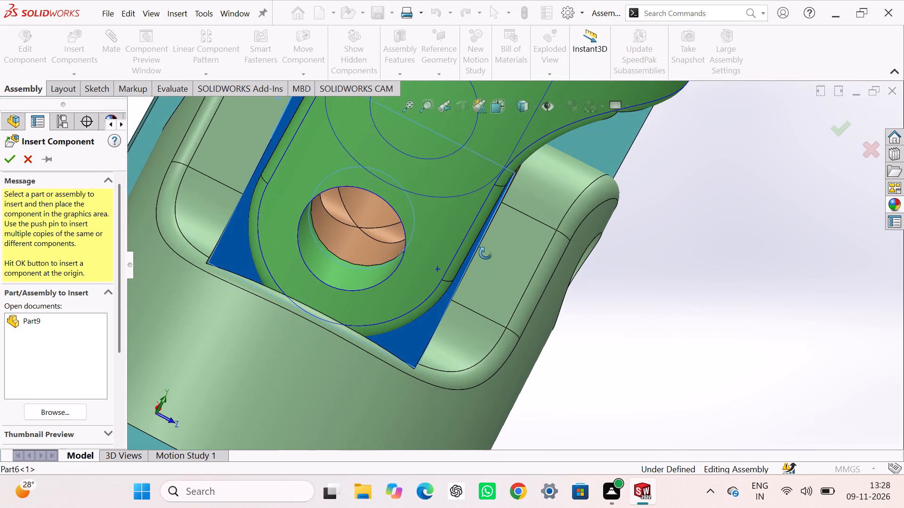
middle_click_drag(485, 253, 488, 261)
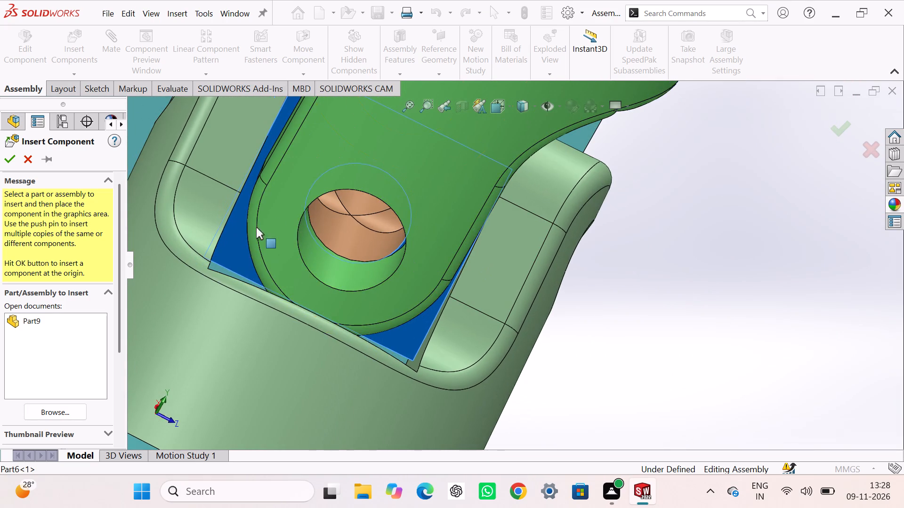
scroll(278, 221, "up", 3)
scroll(296, 183, "down", 2)
scroll(345, 196, "down", 3)
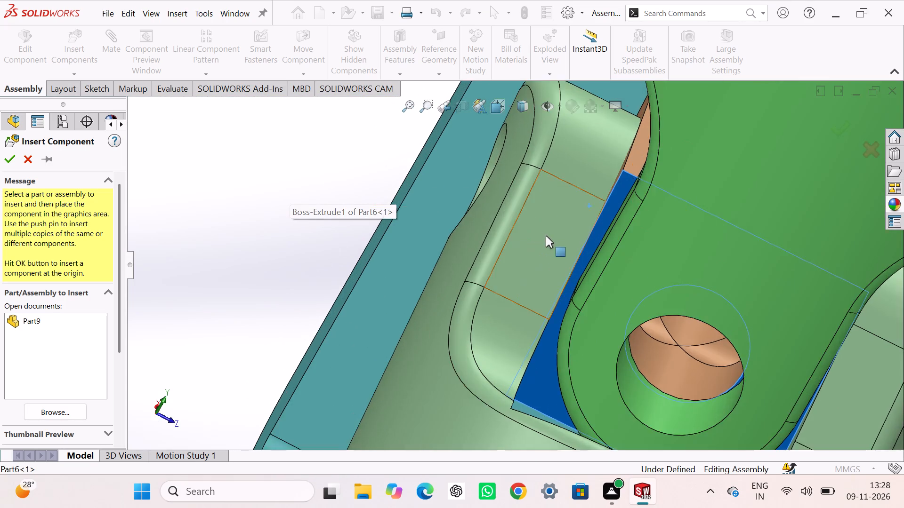
scroll(546, 236, "up", 3)
scroll(590, 208, "down", 1)
left_click(213, 189)
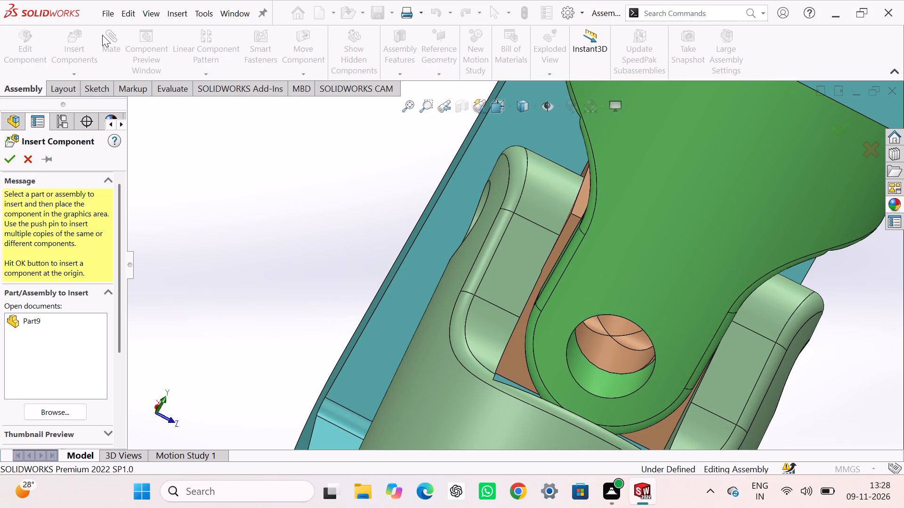
left_click(25, 164)
left_click_drag(288, 217, 283, 215)
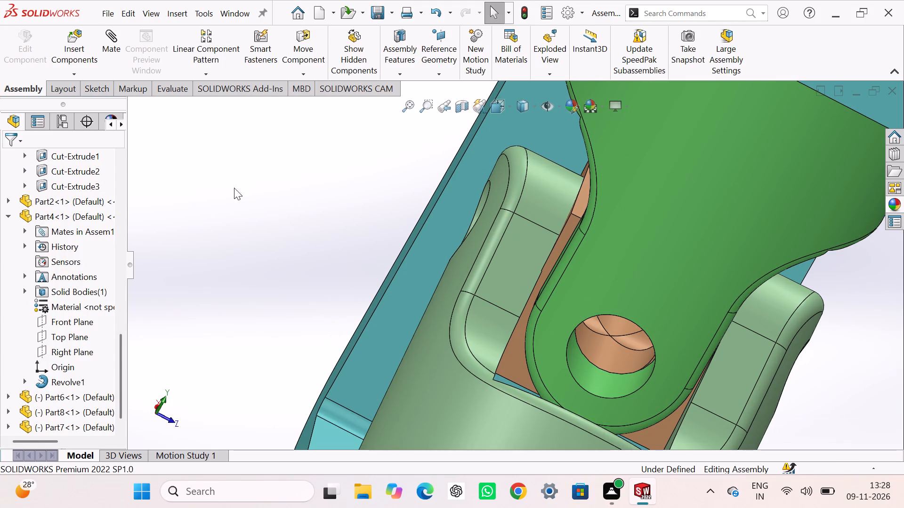
Add a coincident mate between a side face of the Part7 block and the inner face of Part8's fork lug.
left_click(112, 38)
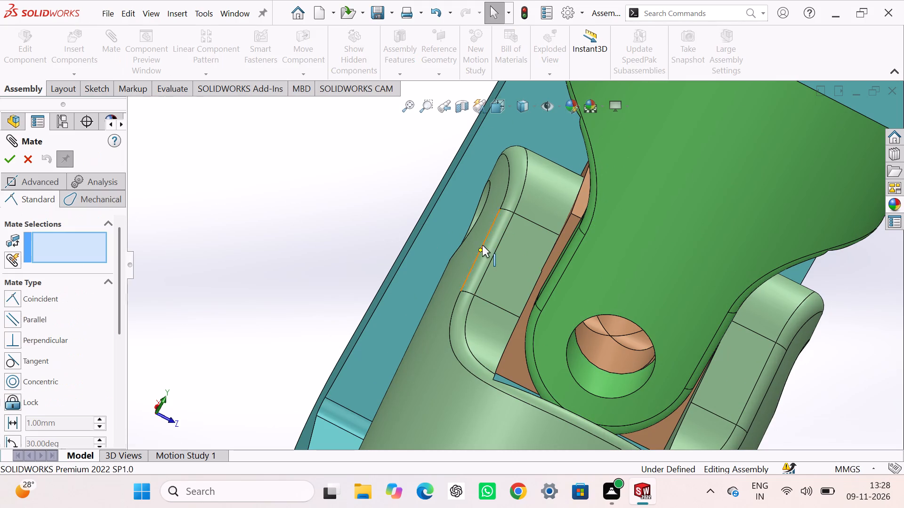
scroll(482, 245, "down", 7)
scroll(574, 244, "up", 4)
middle_click_drag(584, 259, 613, 296)
left_click_drag(642, 246, 670, 253)
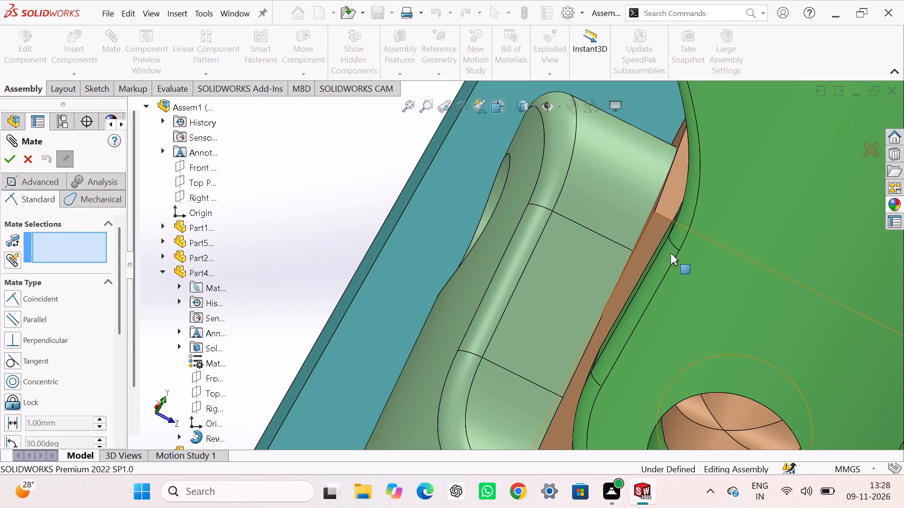
left_click_drag(670, 253, 690, 256)
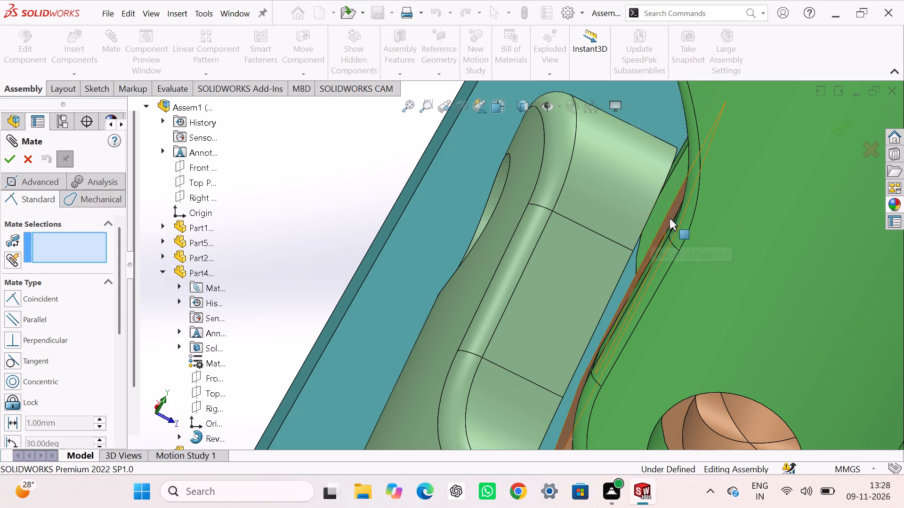
left_click(670, 218)
middle_click_drag(666, 219, 597, 199)
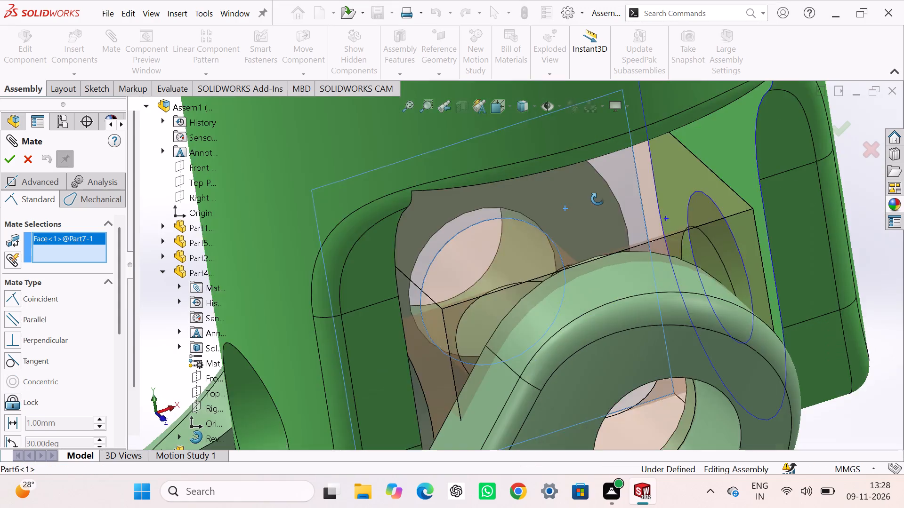
middle_click_drag(597, 199, 578, 191)
left_click(571, 192)
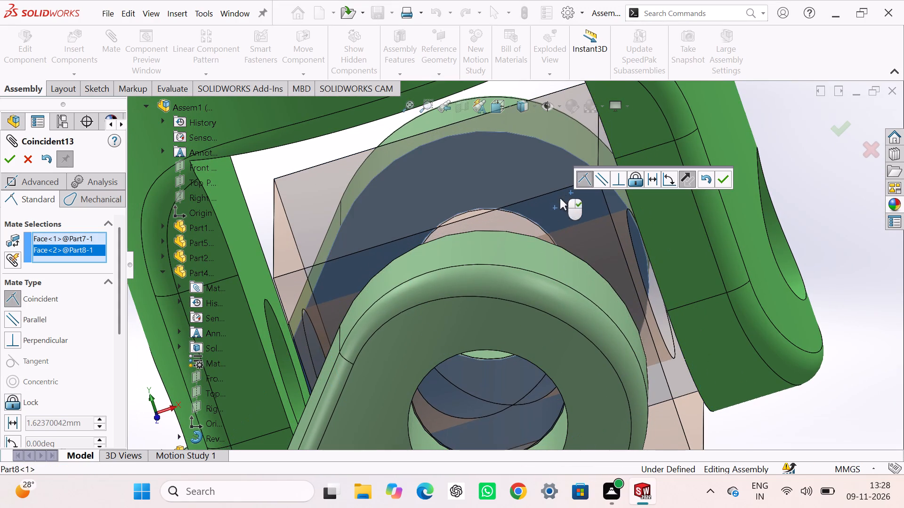
left_click(720, 178)
Examine the Part7 block's seating between both forks' lugs from several angles, finish mating, and highlight Part7 in the assembly.
scroll(624, 312, "up", 3)
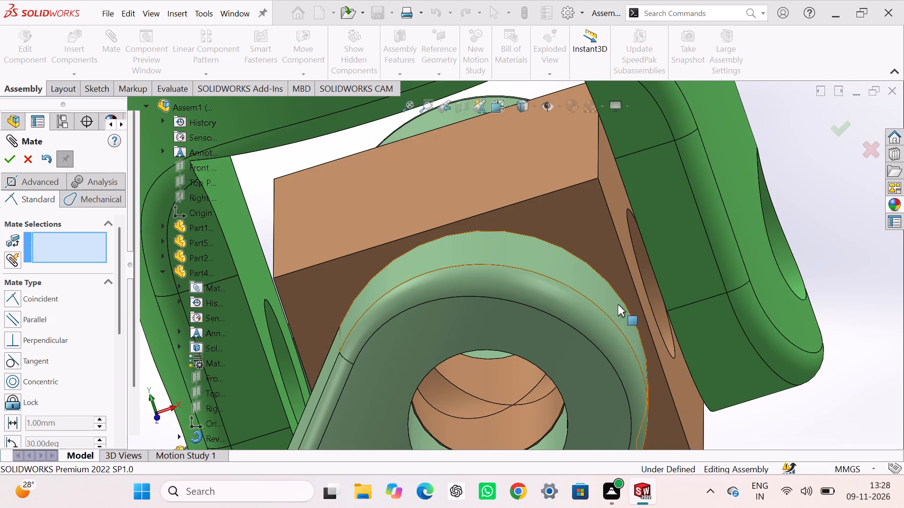
scroll(618, 304, "up", 4)
left_click(332, 284)
middle_click_drag(332, 284, 357, 288)
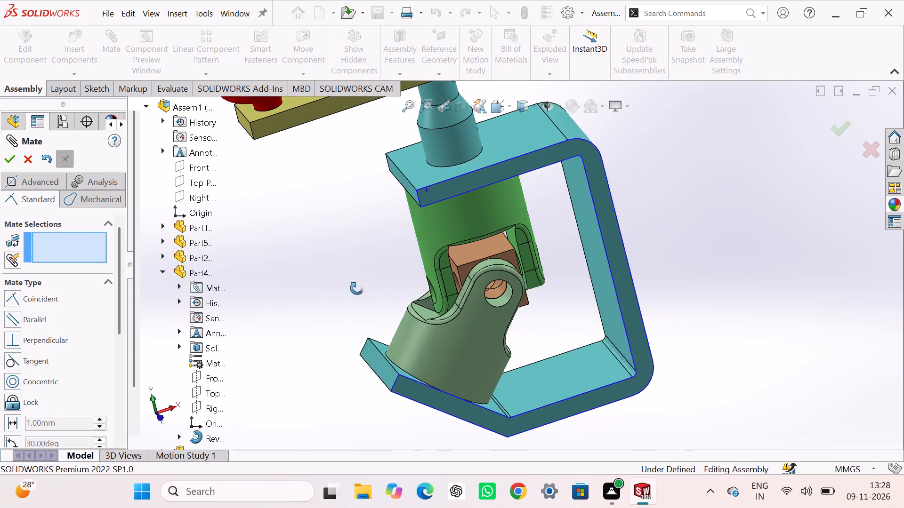
middle_click_drag(357, 288, 397, 306)
scroll(398, 266, "down", 3)
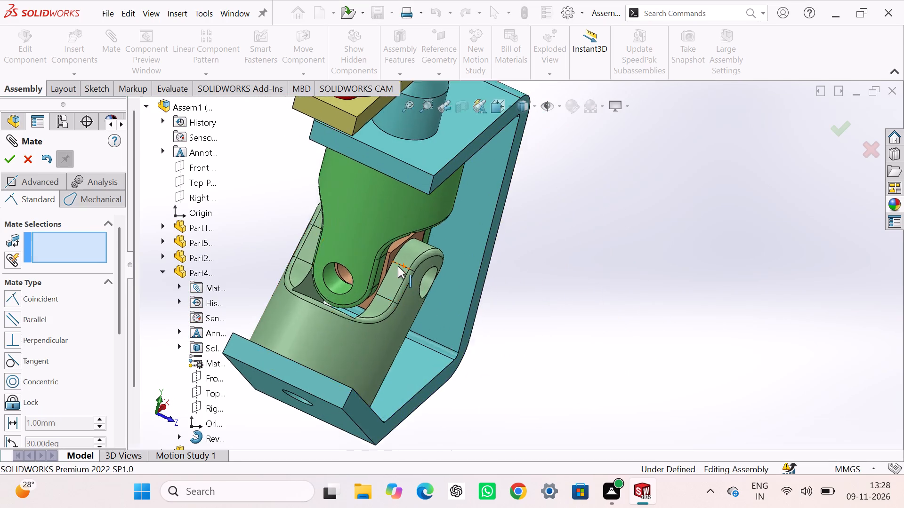
scroll(398, 266, "down", 5)
middle_click_drag(445, 302, 468, 300)
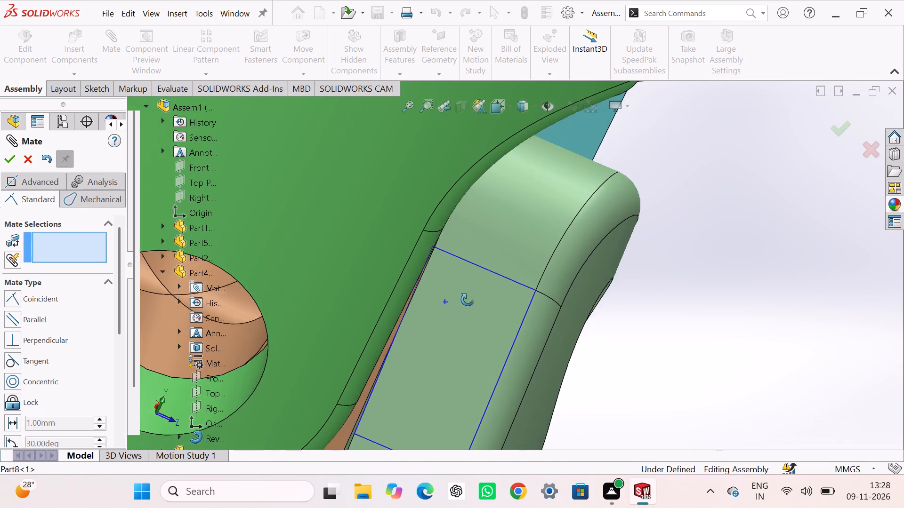
middle_click_drag(468, 300, 387, 291)
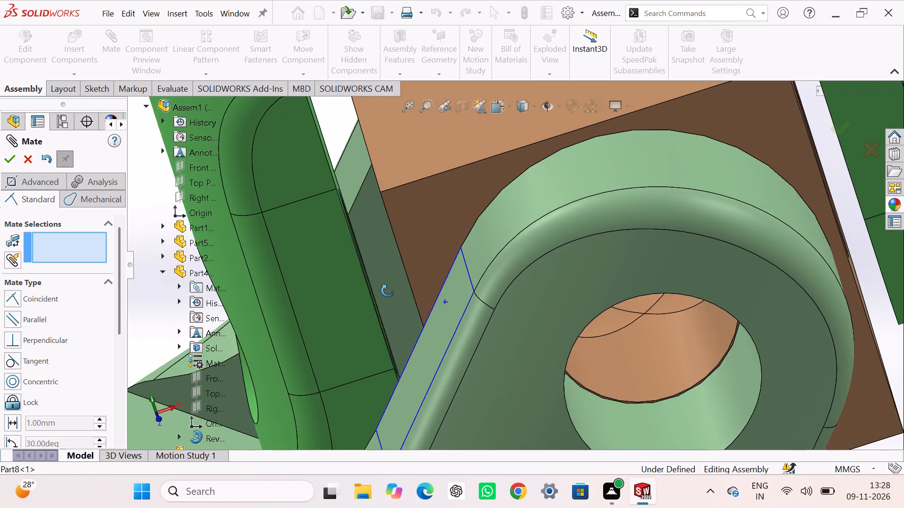
middle_click_drag(387, 291, 387, 291)
scroll(387, 291, "up", 6)
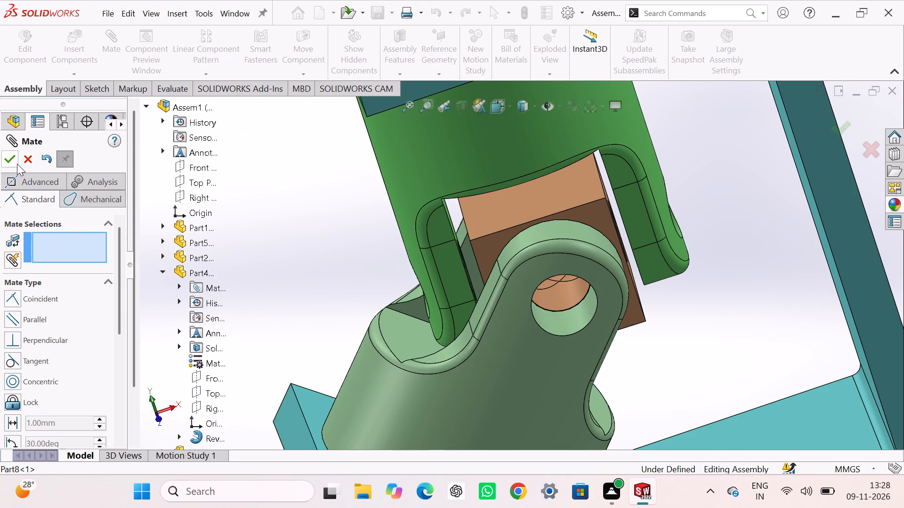
left_click(15, 162)
left_click(275, 191)
scroll(283, 226, "up", 1)
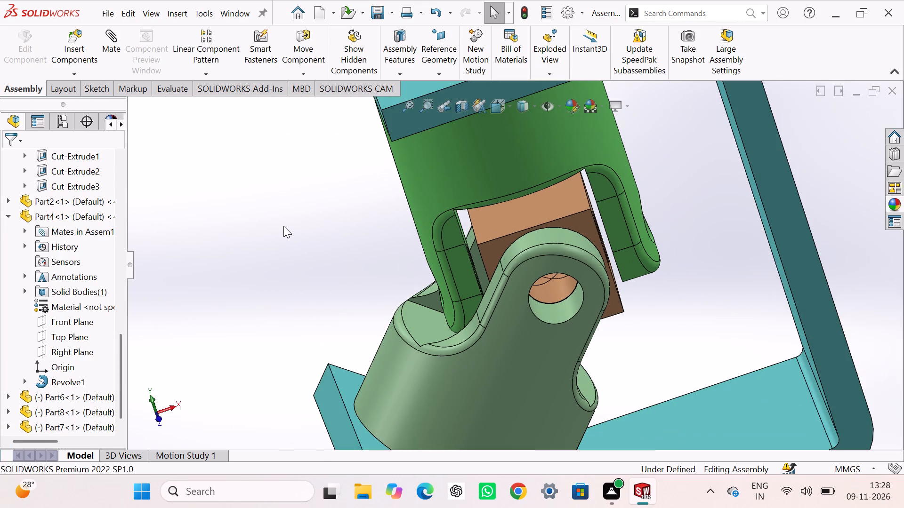
scroll(283, 226, "up", 3)
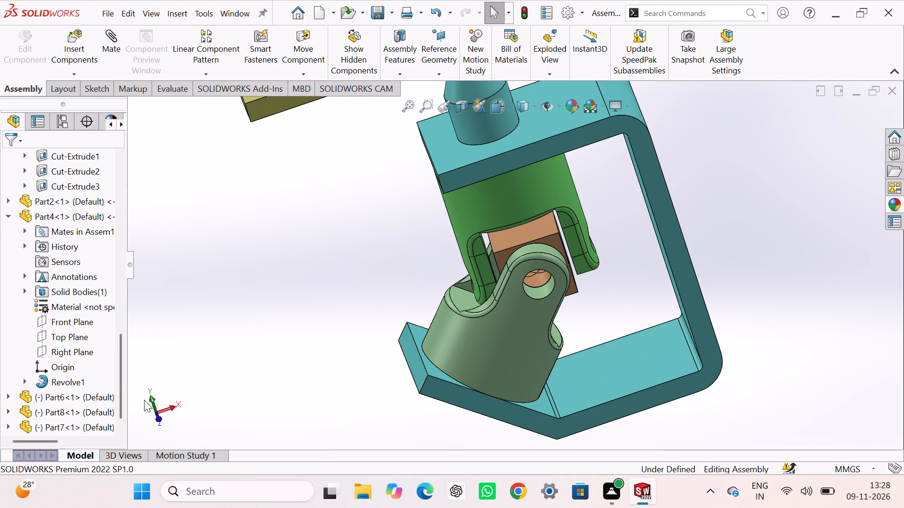
left_click_drag(125, 366, 119, 391)
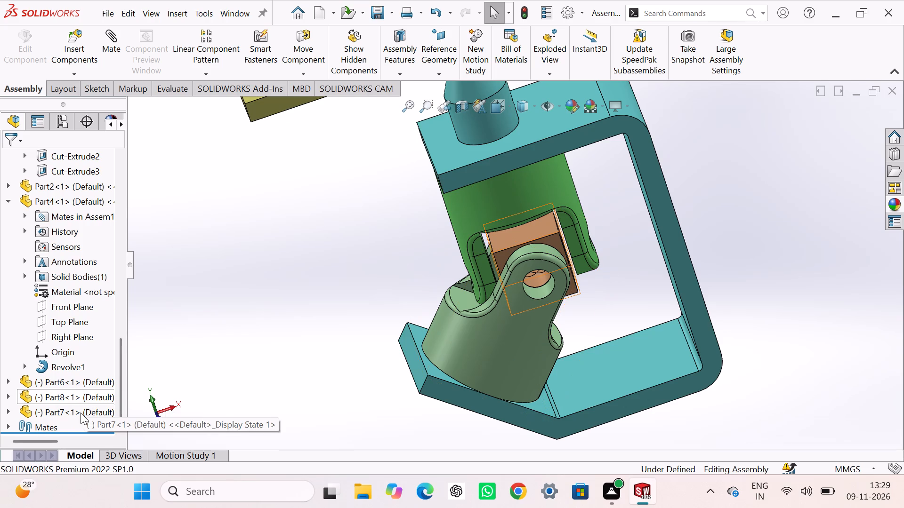
left_click(81, 413)
left_click(216, 290)
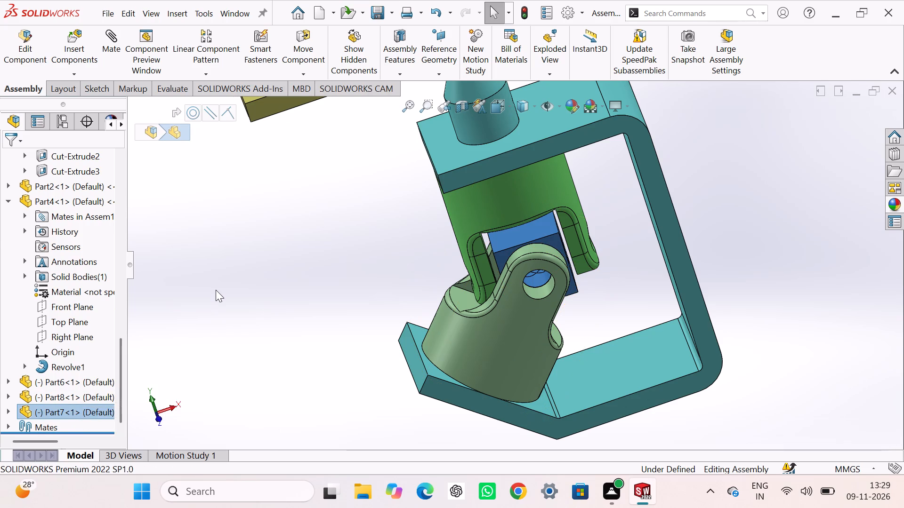
scroll(236, 244, "up", 3)
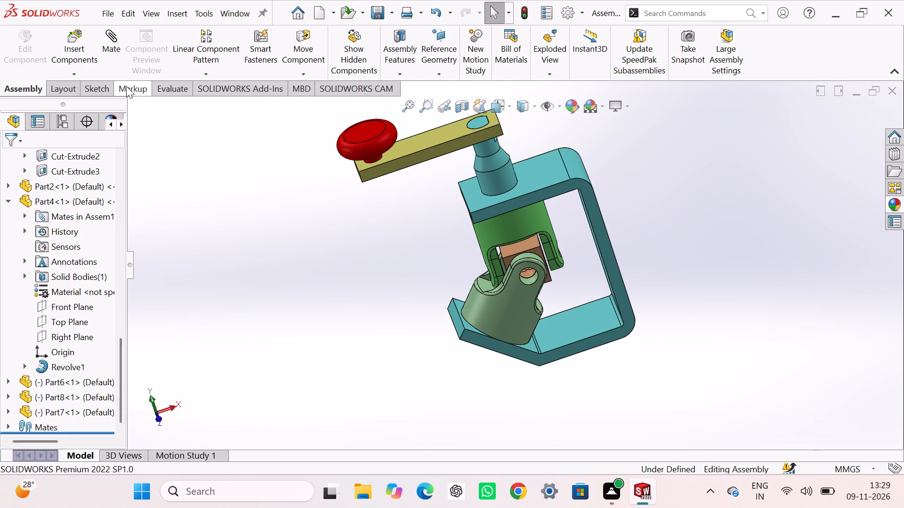
Add a coincident mate between the assembly's Front Plane and the Right Plane of Part6, the upper green fork.
left_click(112, 56)
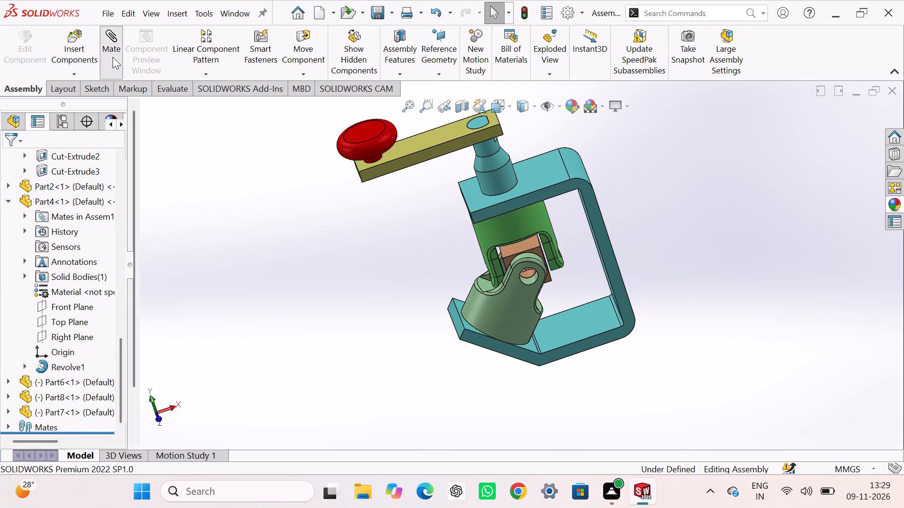
left_click(195, 169)
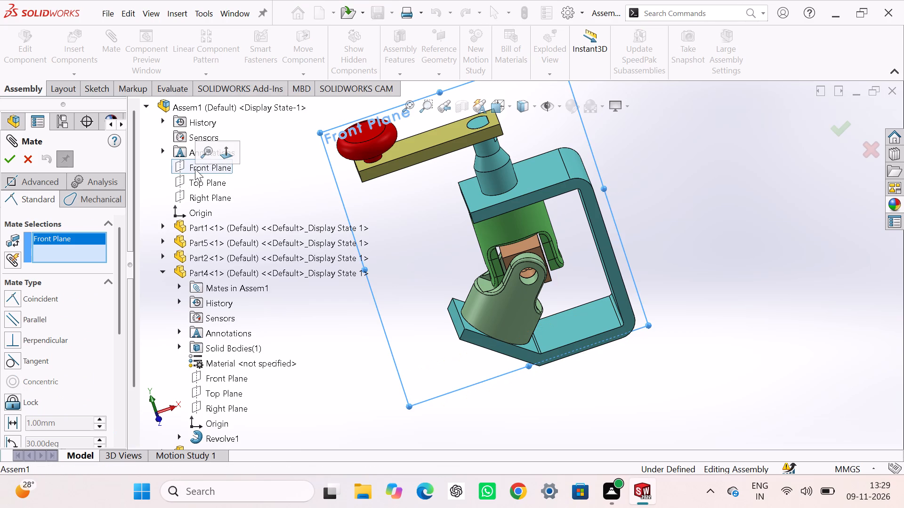
key("ctrl+7")
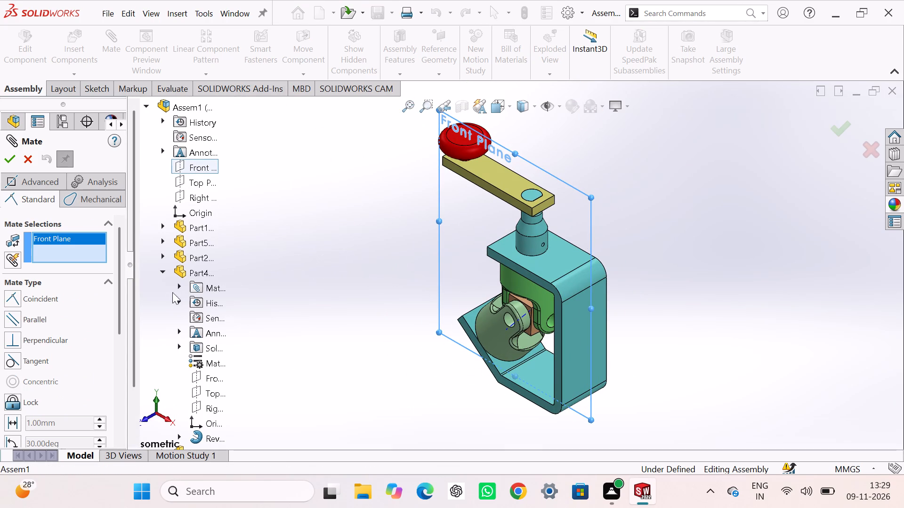
left_click(162, 273)
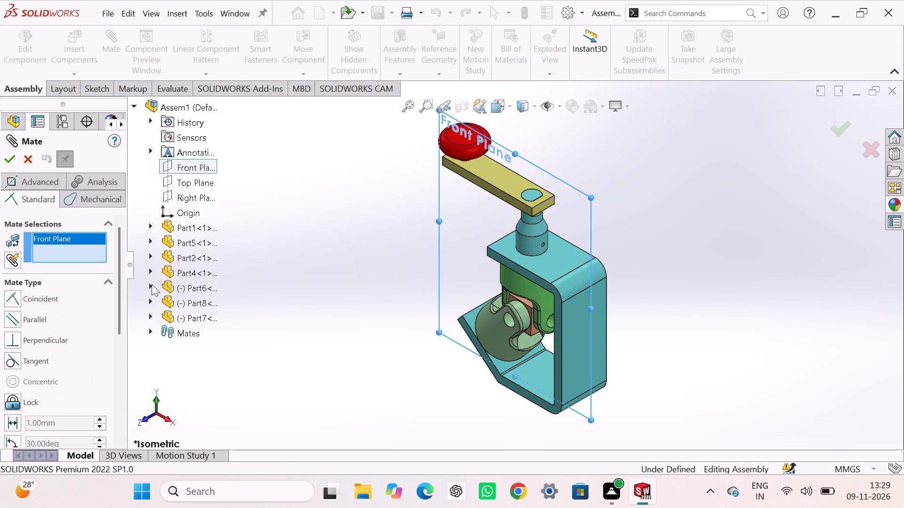
left_click(149, 286)
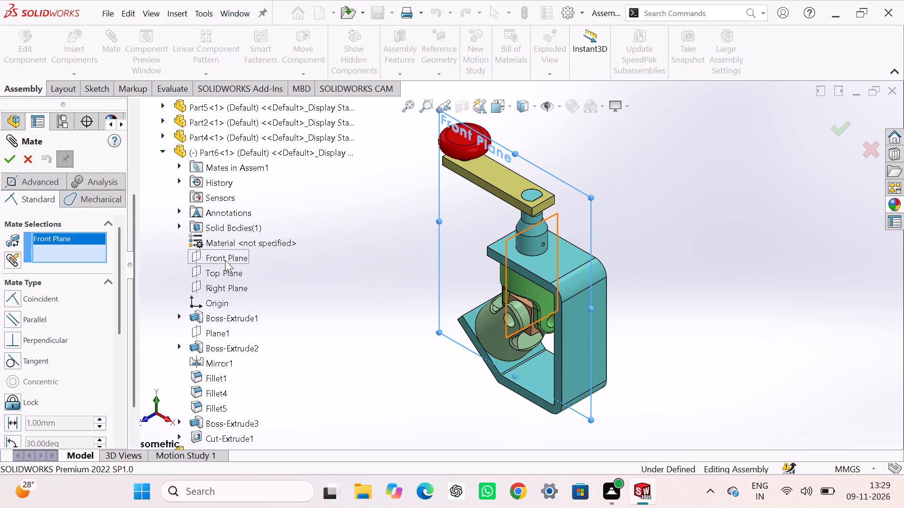
left_click(220, 284)
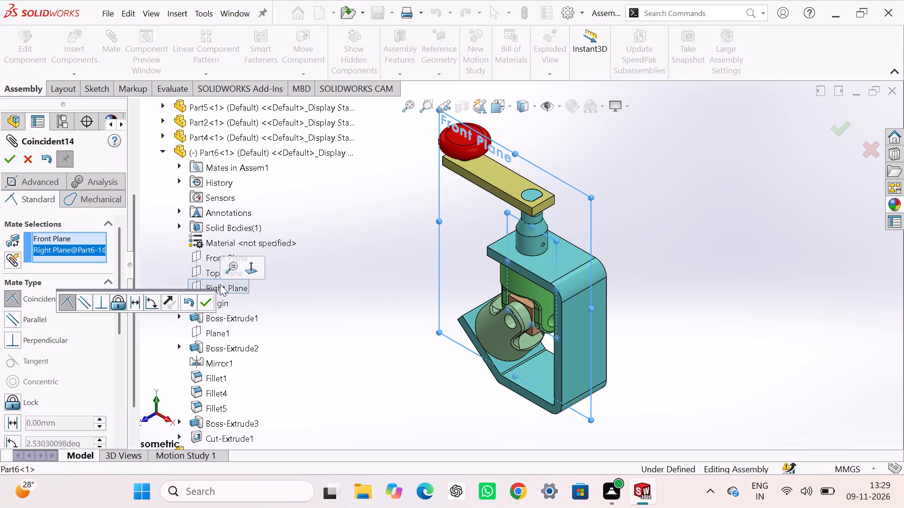
left_click(207, 299)
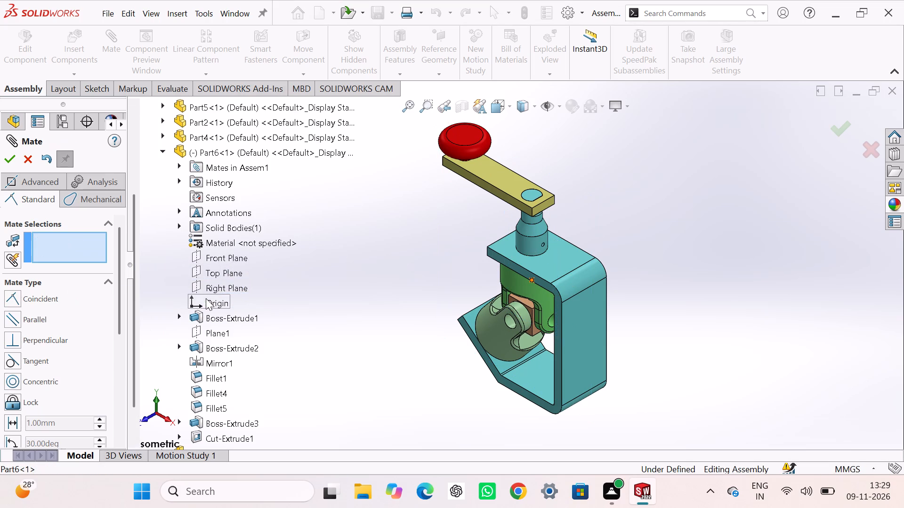
left_click(14, 161)
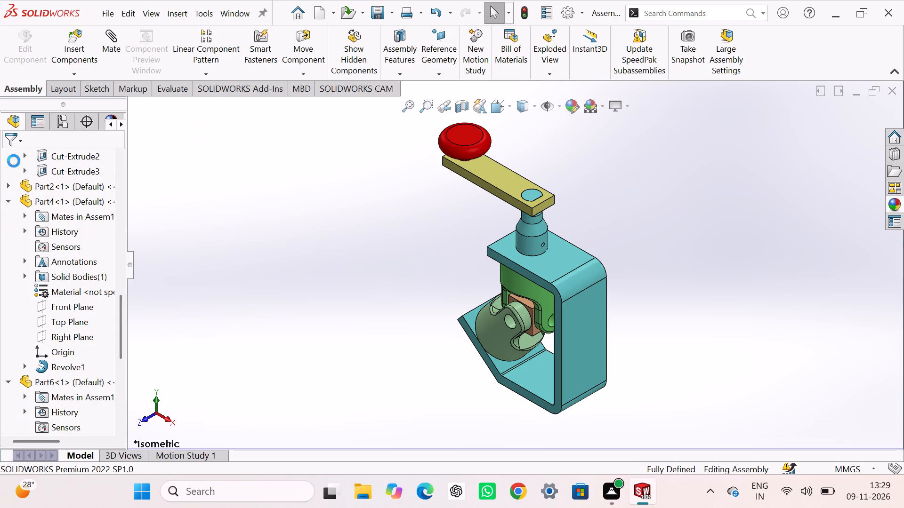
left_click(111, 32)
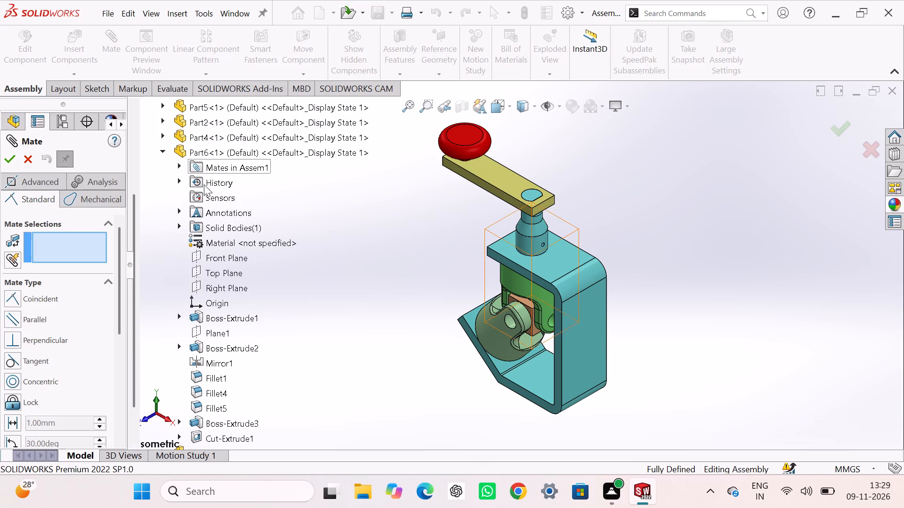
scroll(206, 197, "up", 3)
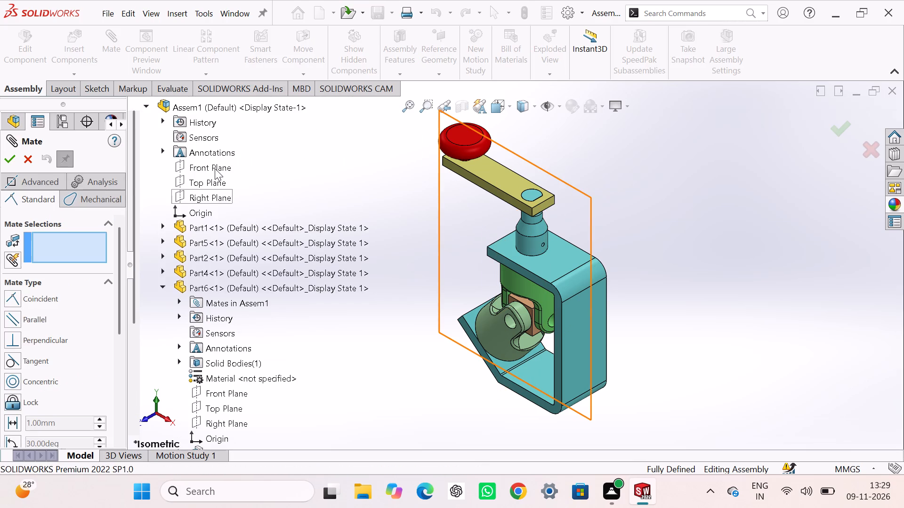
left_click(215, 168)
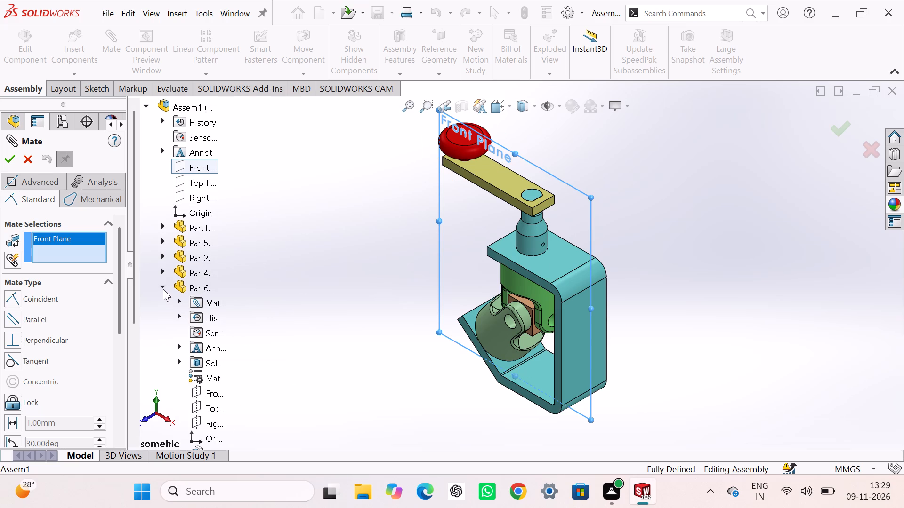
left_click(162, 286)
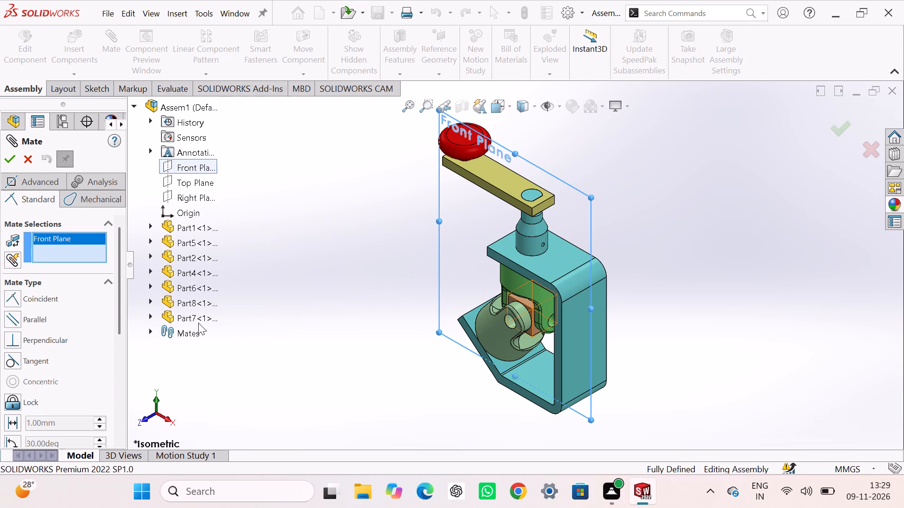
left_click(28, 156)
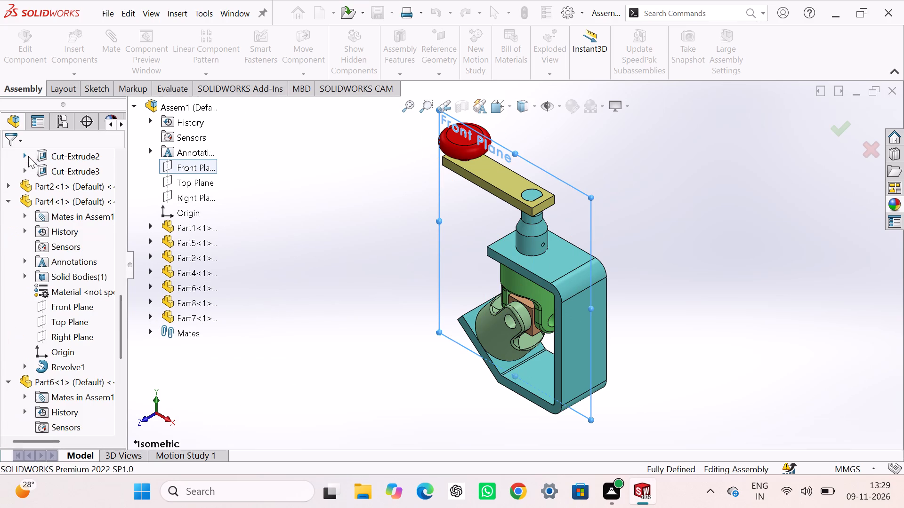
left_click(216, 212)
Collapse the expanded Part4, Part6, Part5 and Part1 entries in the assembly's feature tree.
middle_click_drag(241, 229, 326, 196)
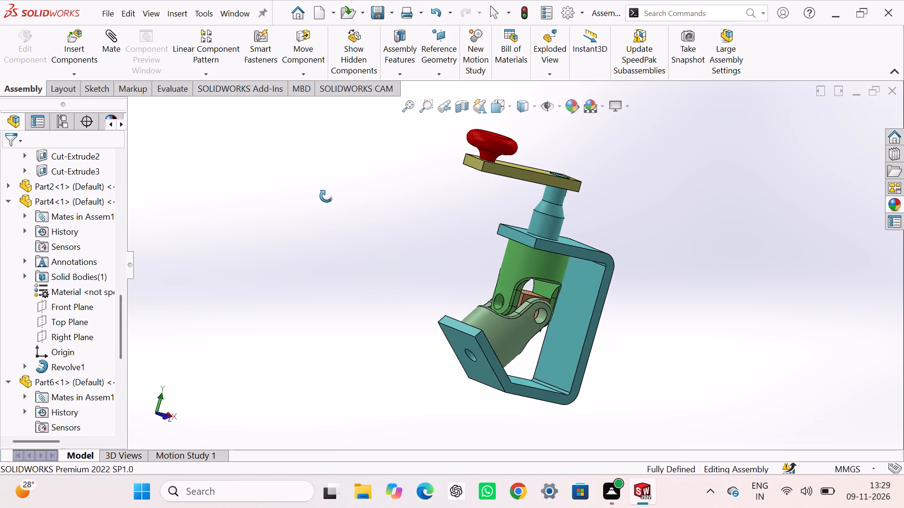
middle_click_drag(326, 196, 285, 194)
left_click(226, 234)
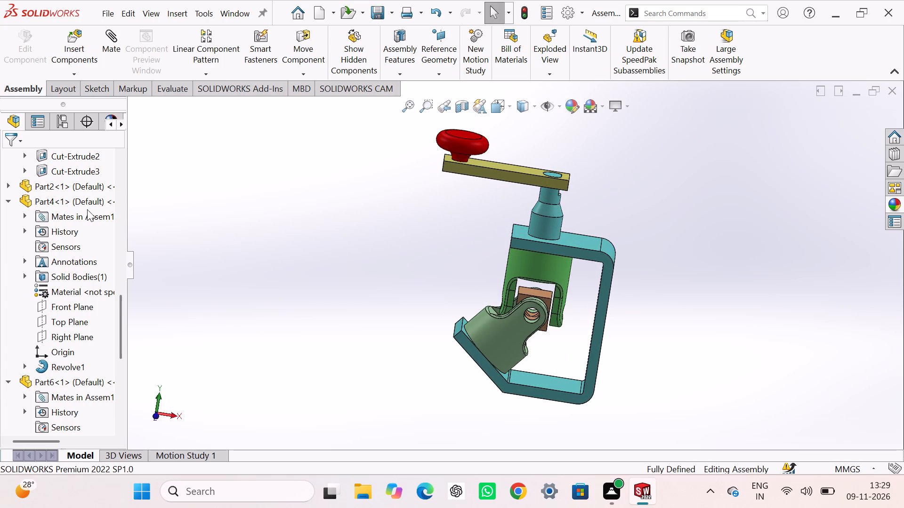
left_click(9, 200)
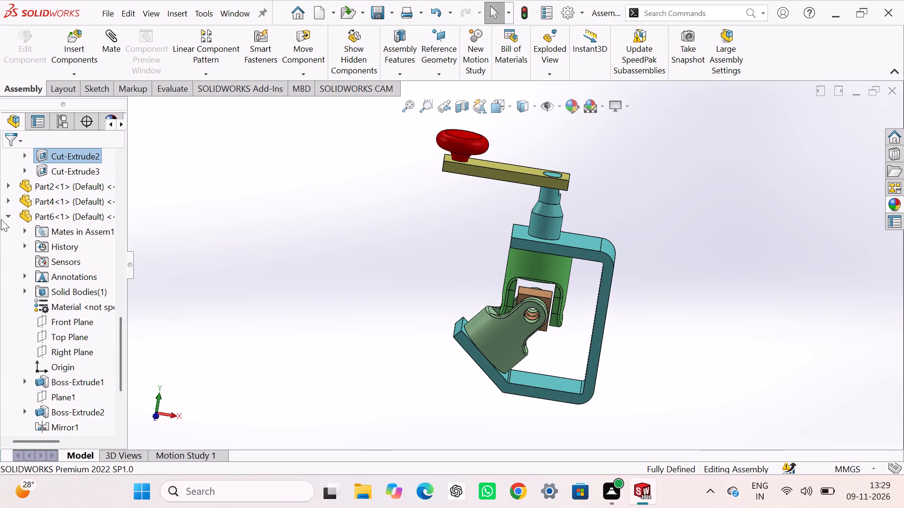
left_click(8, 215)
scroll(19, 160, "up", 3)
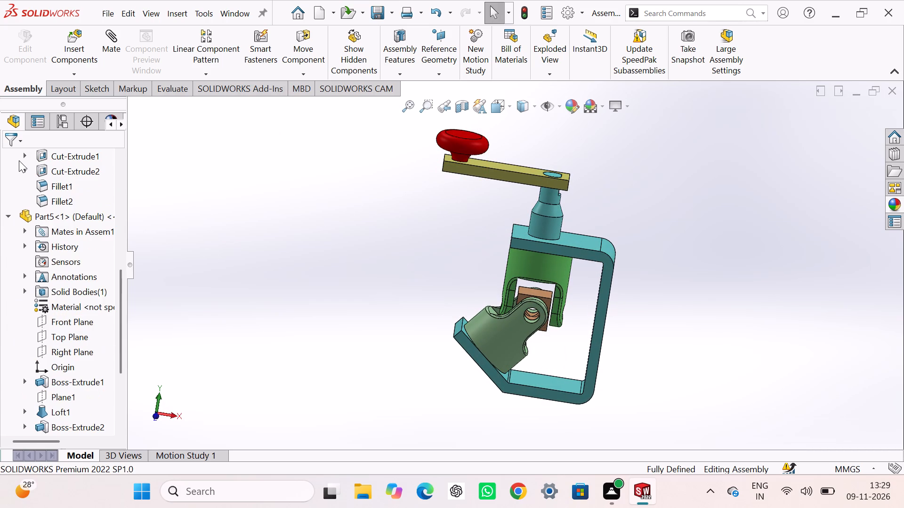
left_click(6, 217)
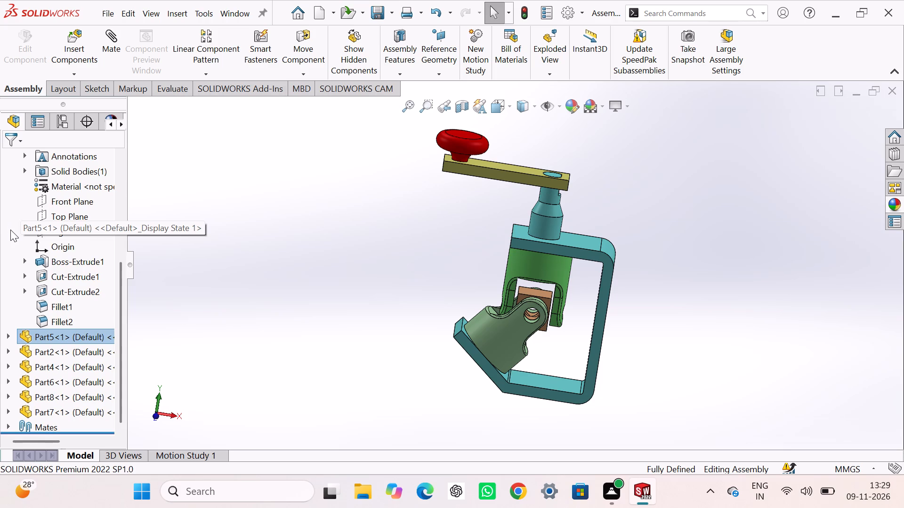
scroll(10, 230, "up", 6)
left_click(8, 277)
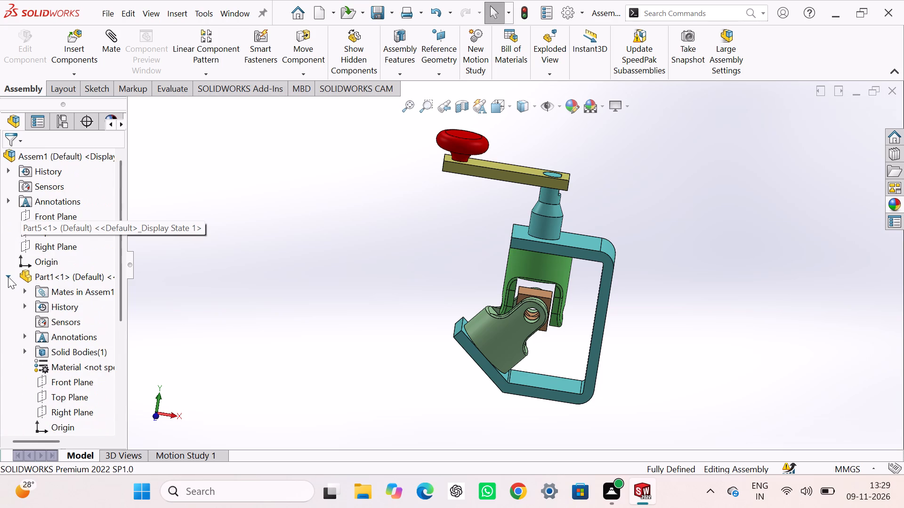
scroll(8, 276, "up", 3)
scroll(20, 231, "down", 3)
scroll(21, 223, "up", 7)
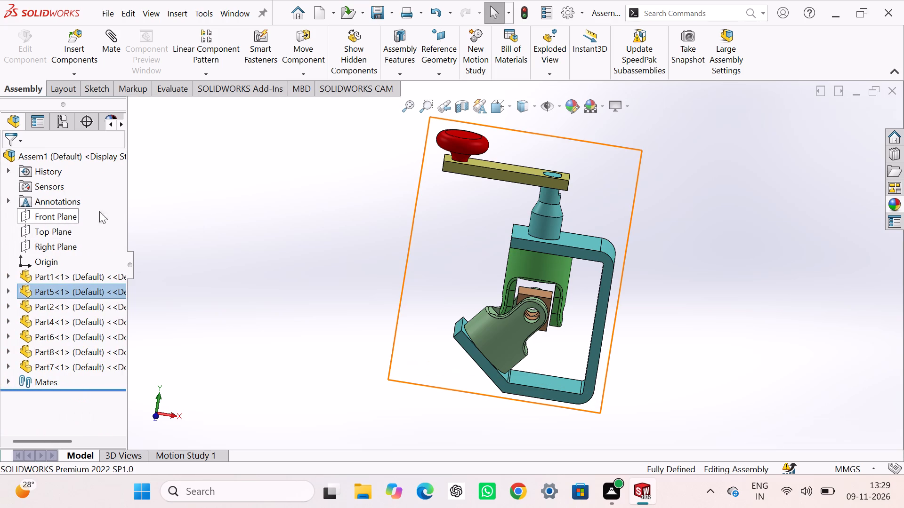
left_click(189, 207)
Insert the blue pin Part3 from the Solidworks folder and place it in open space beside the clamp frame.
left_click(83, 44)
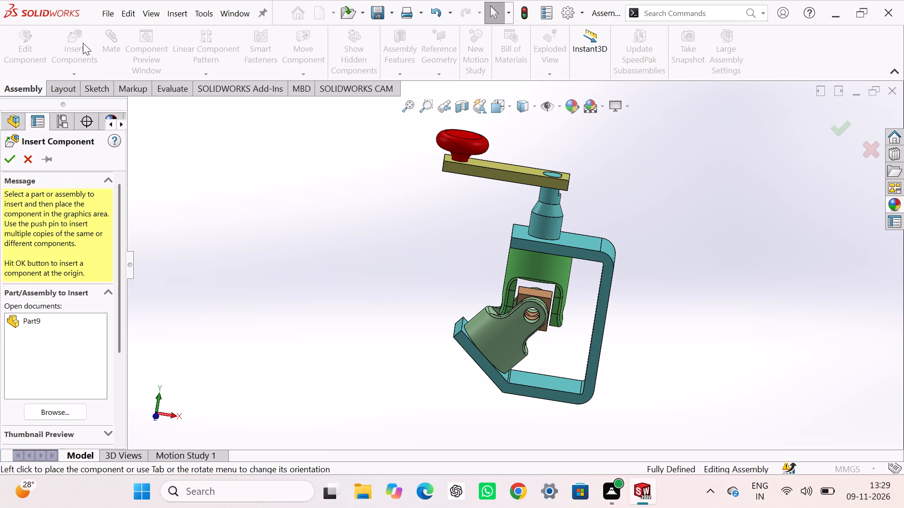
left_click(41, 413)
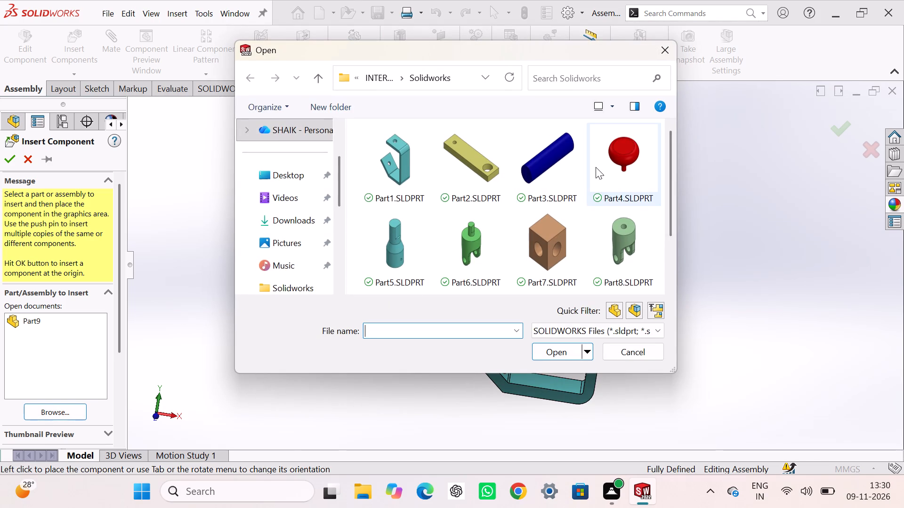
left_click(533, 173)
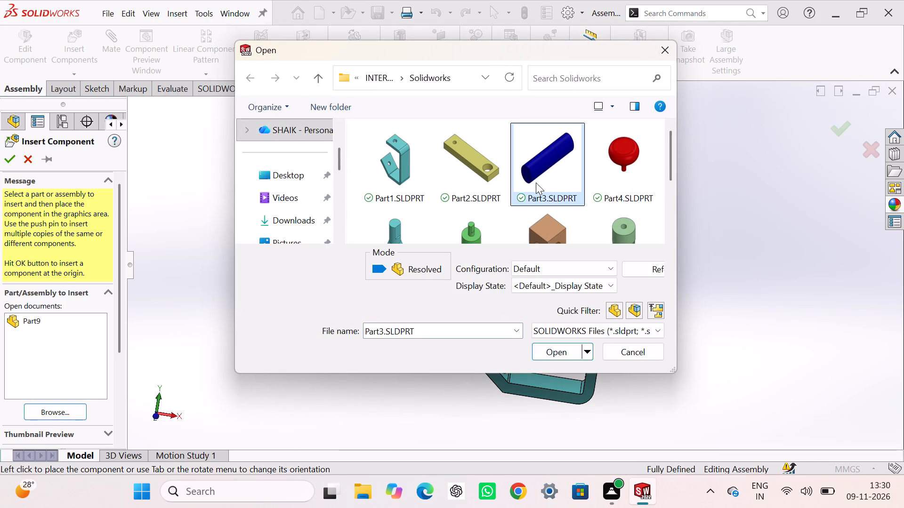
left_click(548, 352)
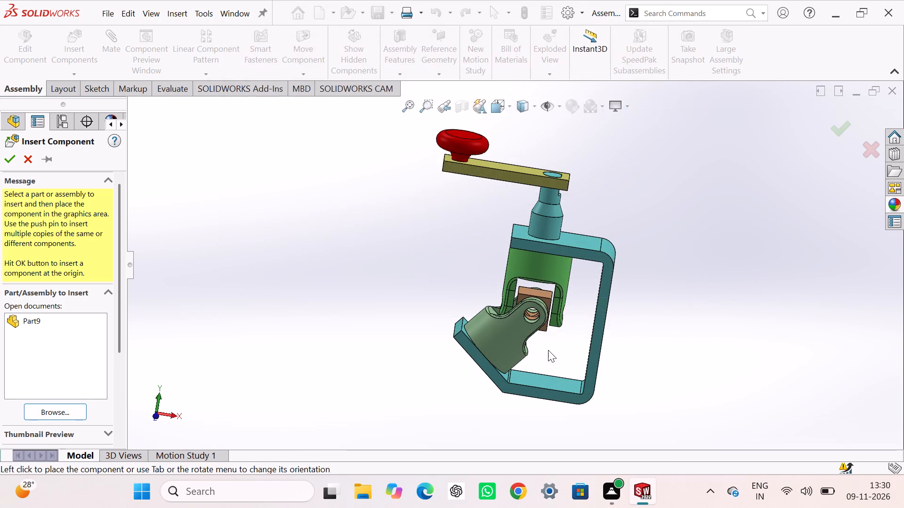
middle_click_drag(454, 307, 427, 288)
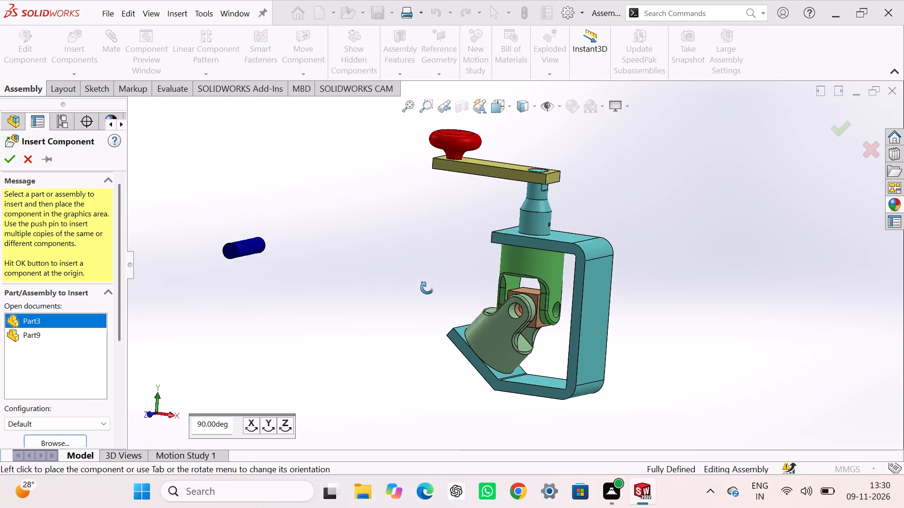
middle_click_drag(427, 288, 414, 276)
left_click(373, 277)
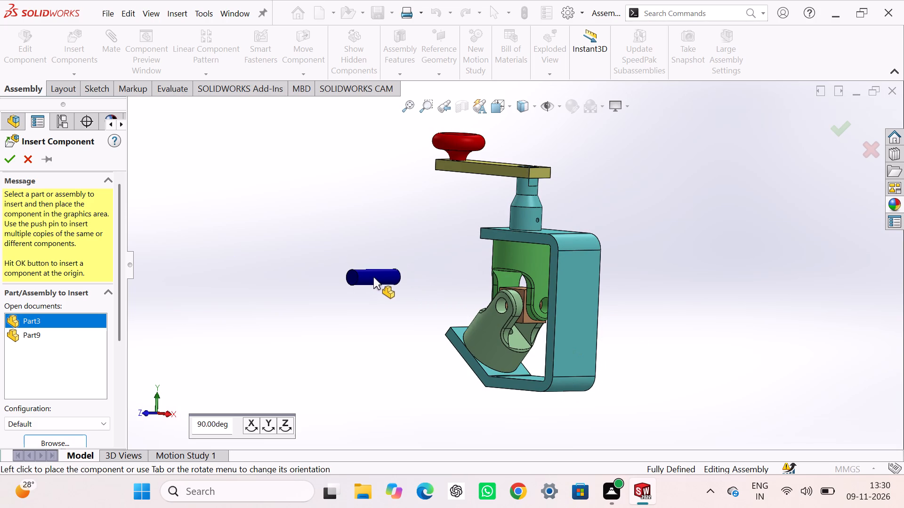
Add a concentric mate between the cylindrical face of the Part3 pin and the hole in Part8's fork lug.
scroll(491, 321, "down", 8)
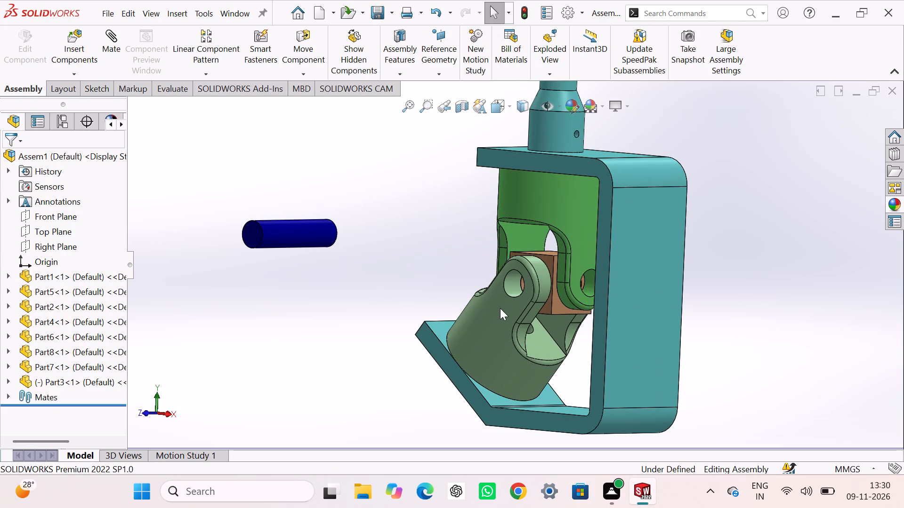
middle_click_drag(502, 308, 555, 344)
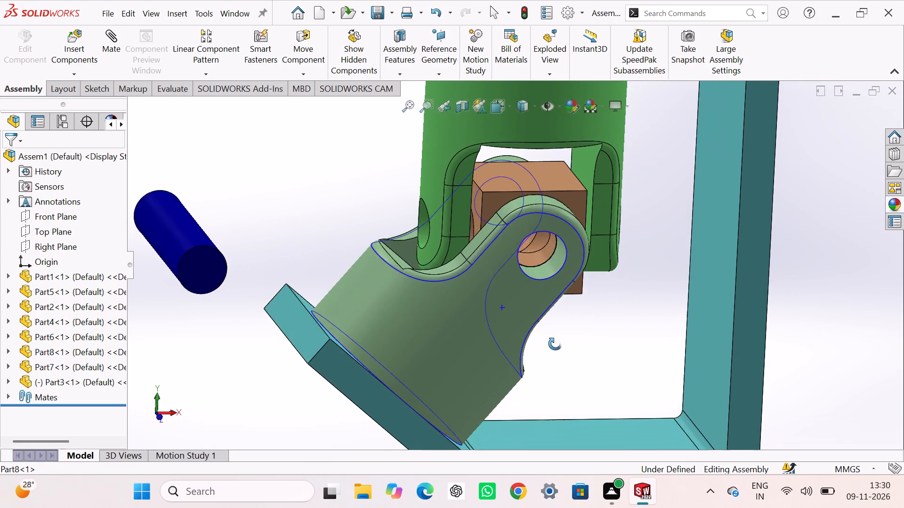
middle_click_drag(555, 344, 551, 349)
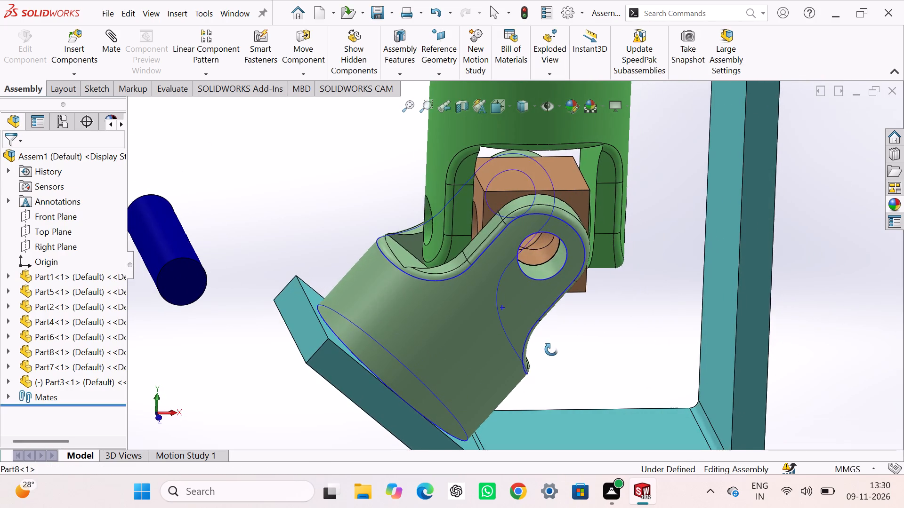
middle_click_drag(551, 349, 574, 342)
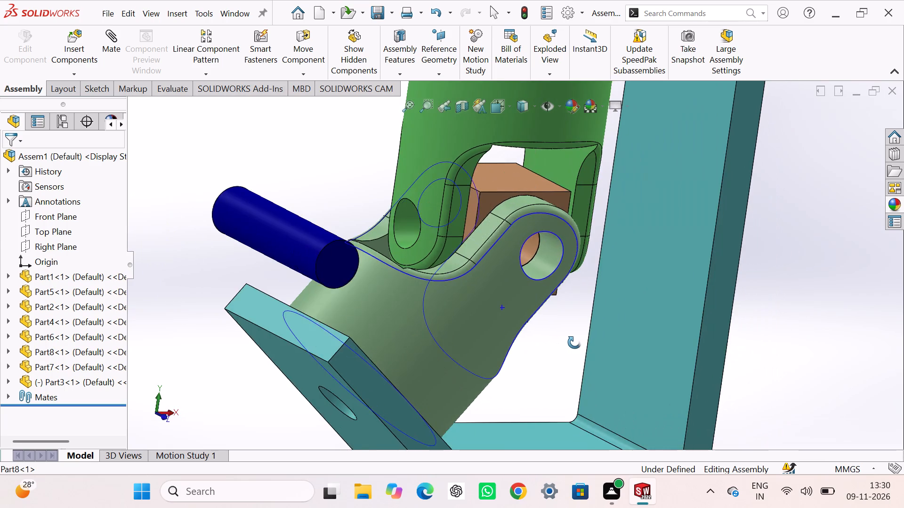
middle_click_drag(574, 342, 532, 338)
left_click(296, 188)
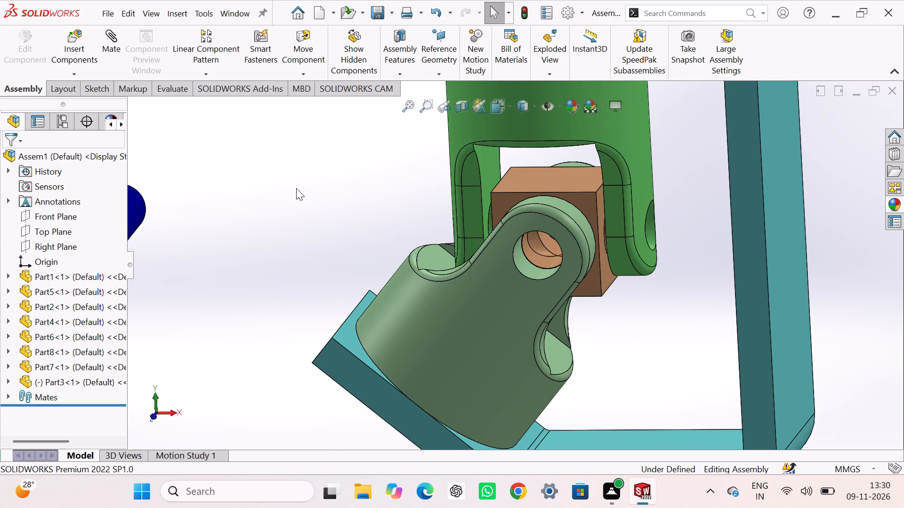
left_click(112, 43)
left_click(136, 210)
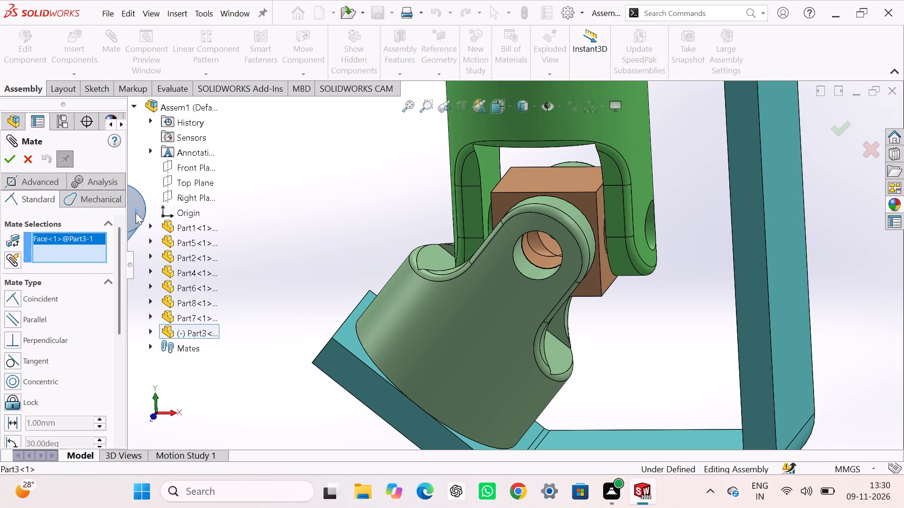
left_click(536, 258)
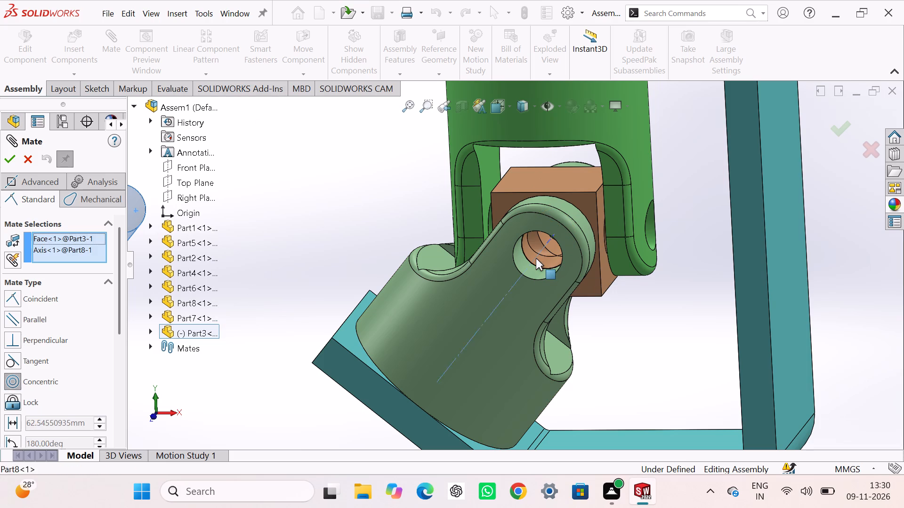
scroll(636, 279, "up", 3)
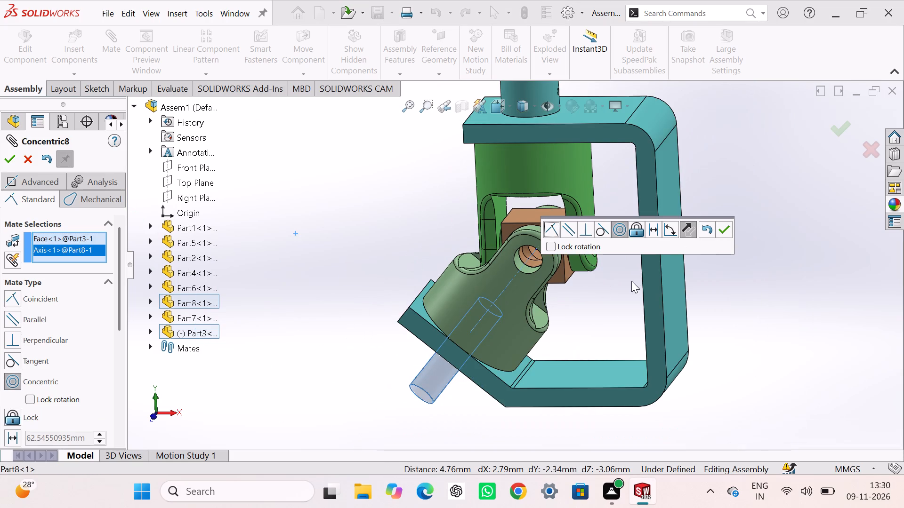
middle_click_drag(603, 310, 612, 279)
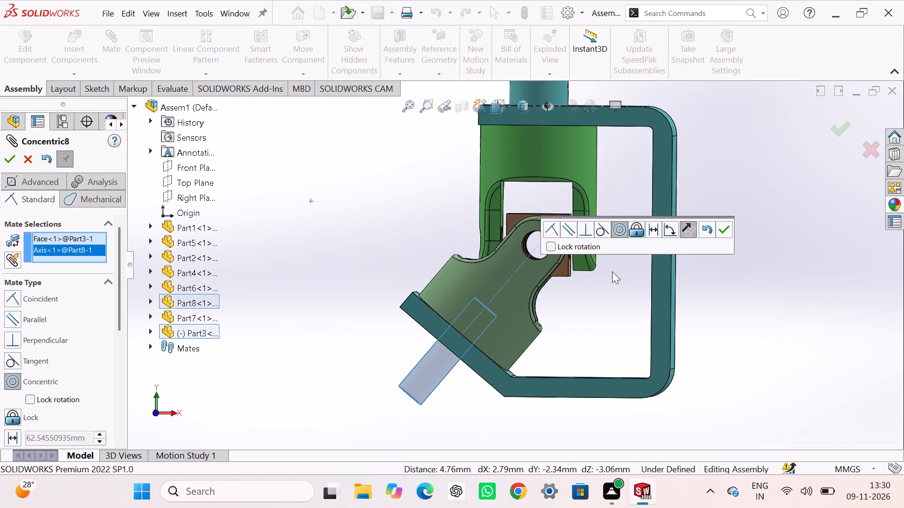
right_click(51, 252)
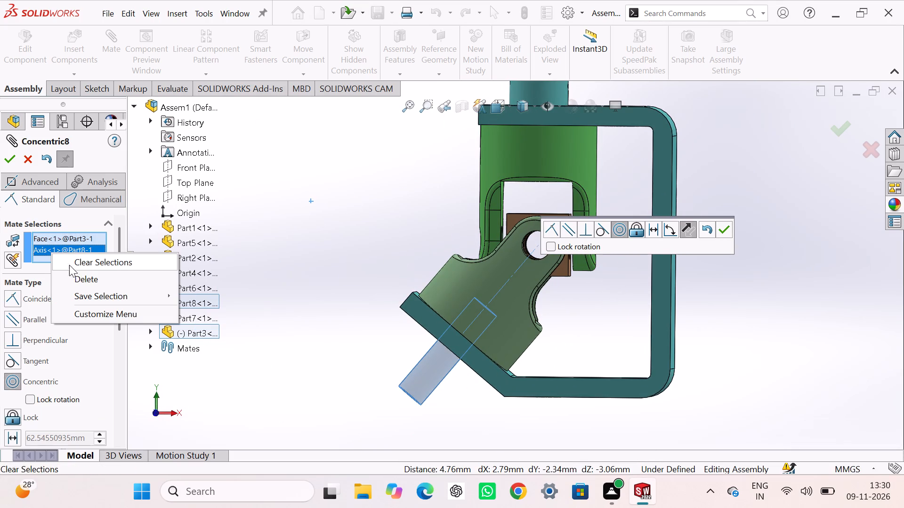
left_click(79, 281)
scroll(531, 251, "down", 3)
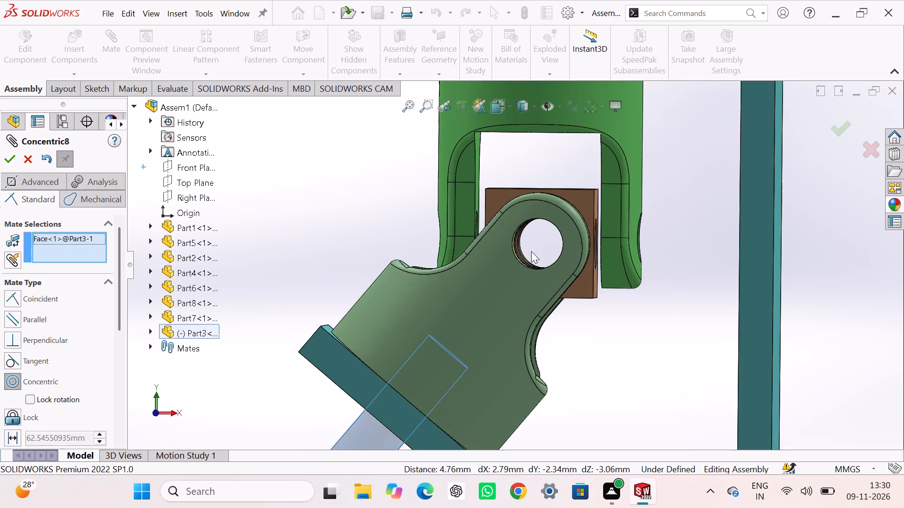
scroll(531, 251, "down", 5)
middle_click_drag(525, 262, 487, 312)
scroll(437, 346, "up", 4)
scroll(339, 369, "down", 2)
left_click(333, 346)
scroll(347, 350, "up", 6)
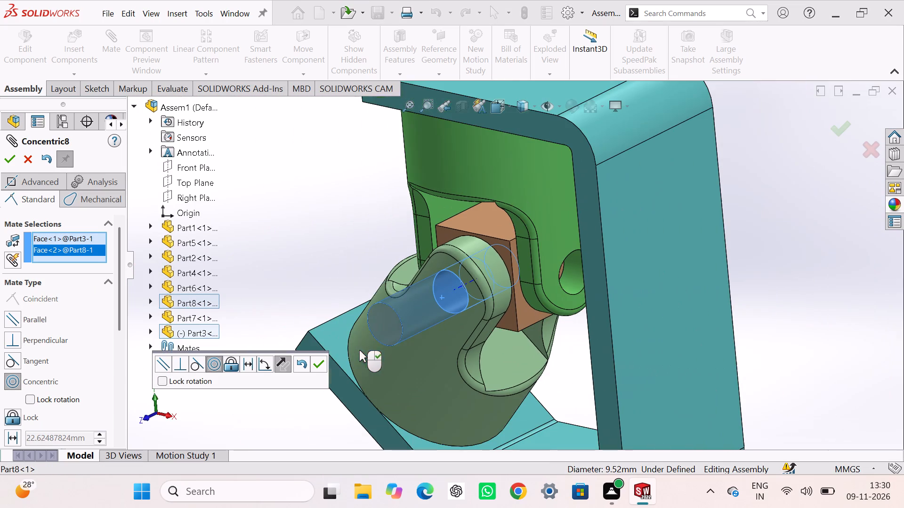
left_click(320, 365)
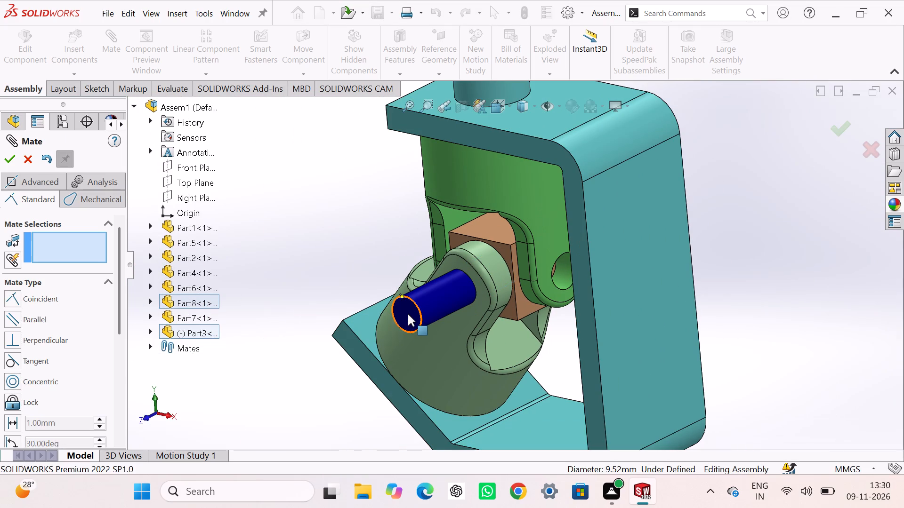
Add a tangent mate between the end face of the Part3 pin and Part8's outer cylindrical face, and finish mating.
left_click(408, 314)
left_click(438, 355)
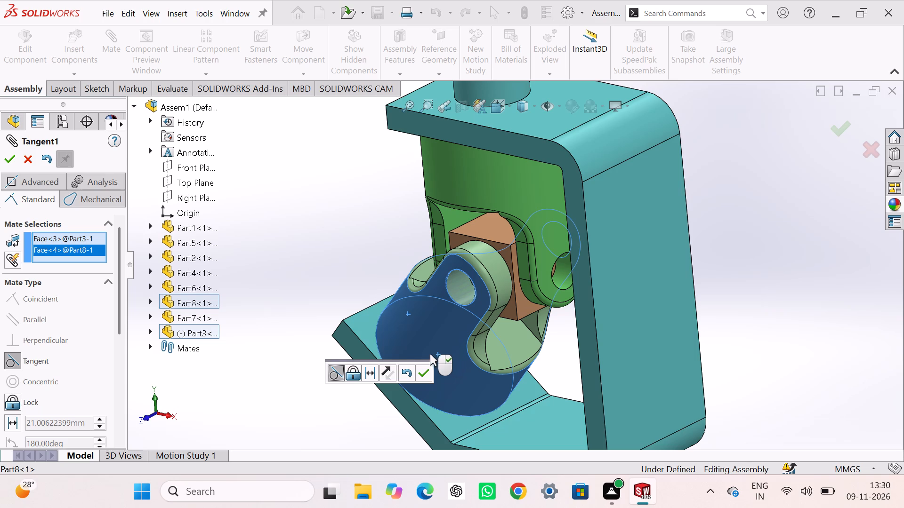
left_click(424, 373)
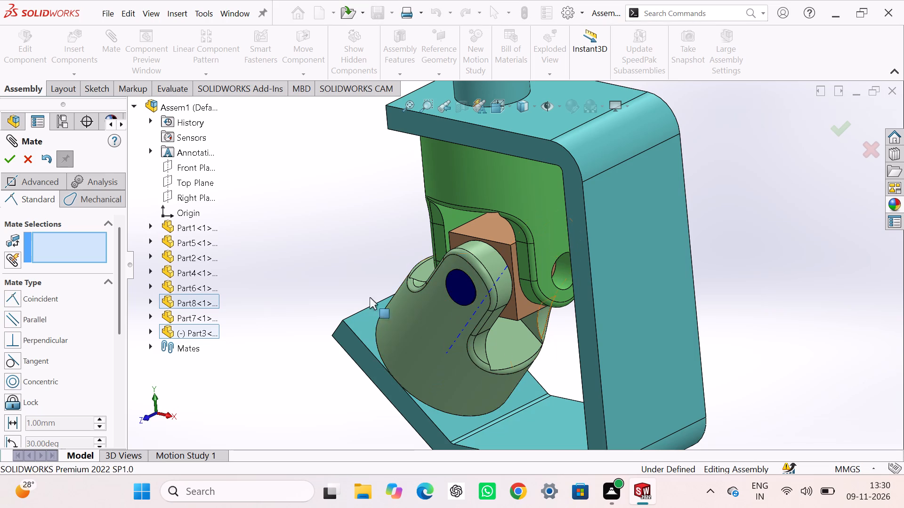
left_click(12, 158)
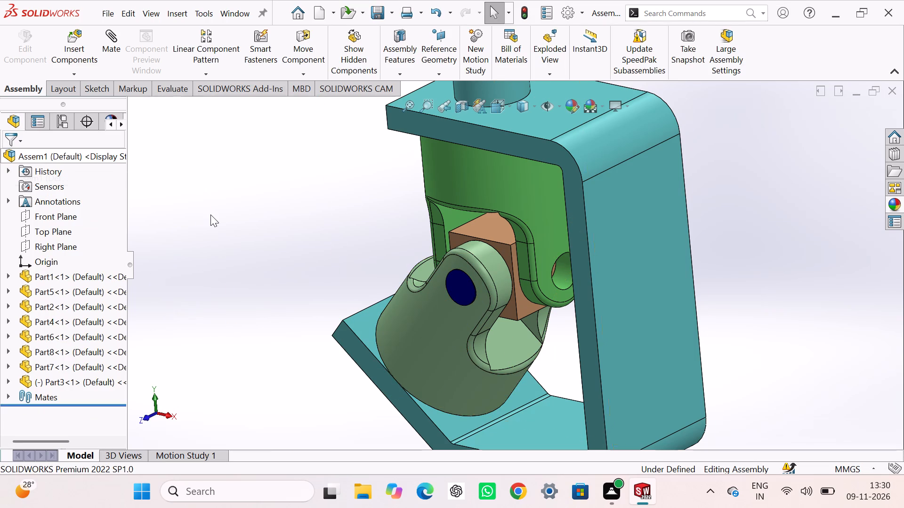
Add a parallel mate between the assembly's Front Plane and the Front Plane of the Part3 pin.
left_click_drag(211, 214, 217, 215)
middle_click_drag(352, 252, 269, 257)
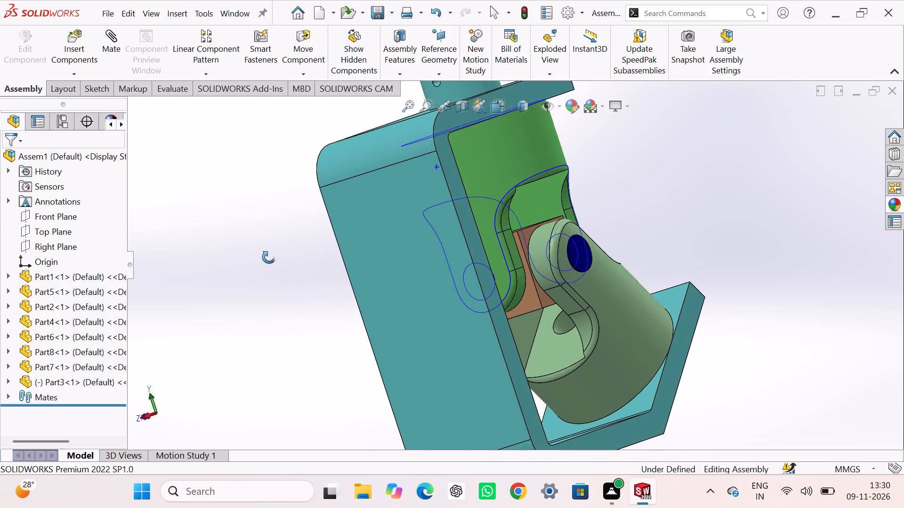
middle_click_drag(269, 257, 274, 258)
middle_click_drag(286, 260, 355, 269)
scroll(281, 310, "up", 3)
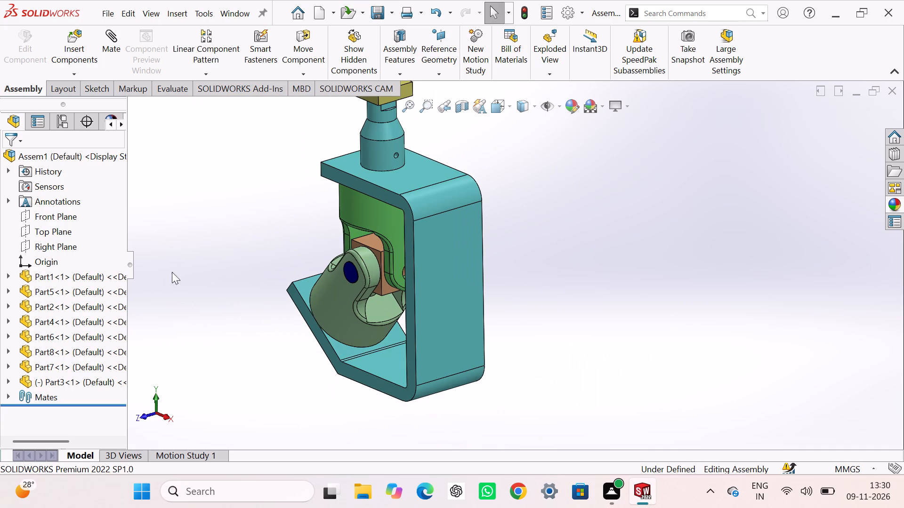
left_click(164, 245)
left_click(114, 43)
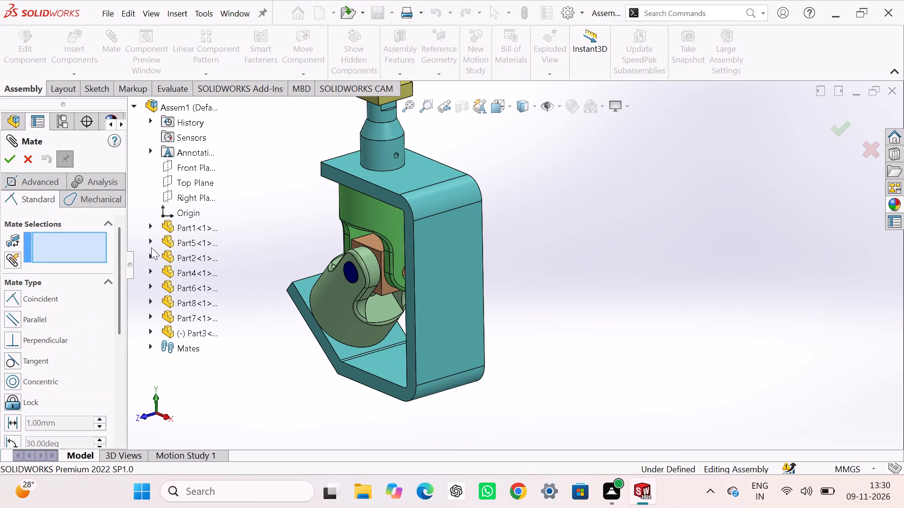
left_click(150, 333)
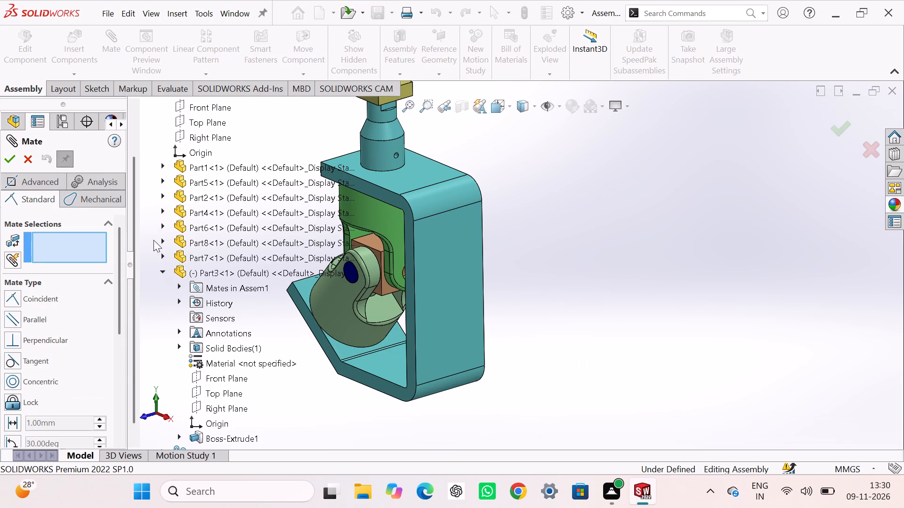
scroll(157, 213, "up", 3)
left_click(223, 169)
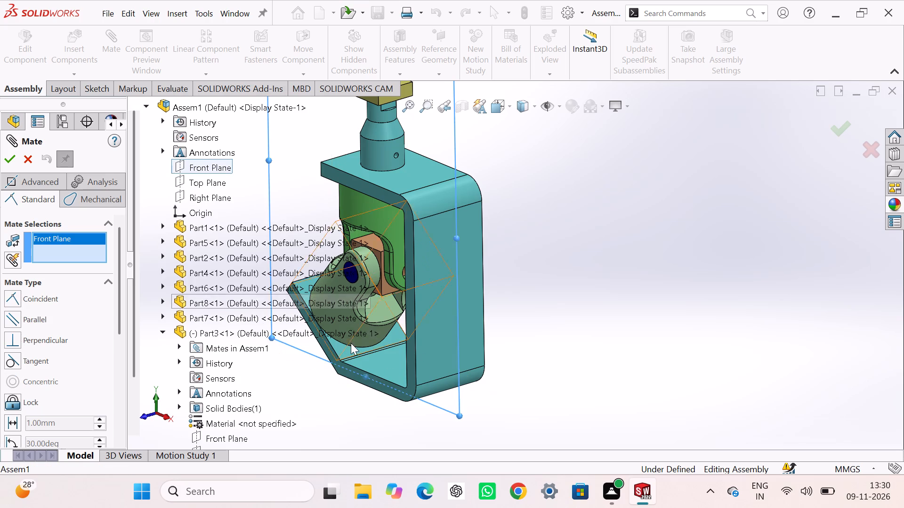
scroll(445, 377, "up", 4)
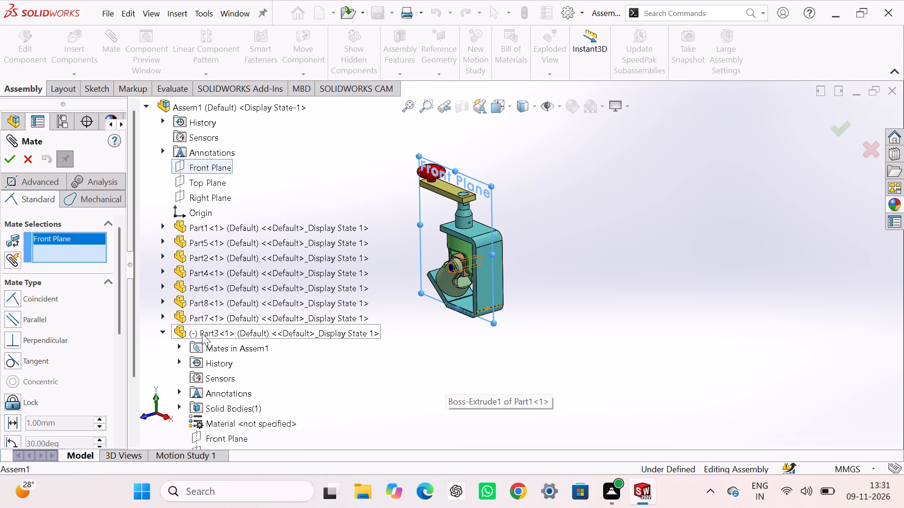
scroll(205, 406, "down", 3)
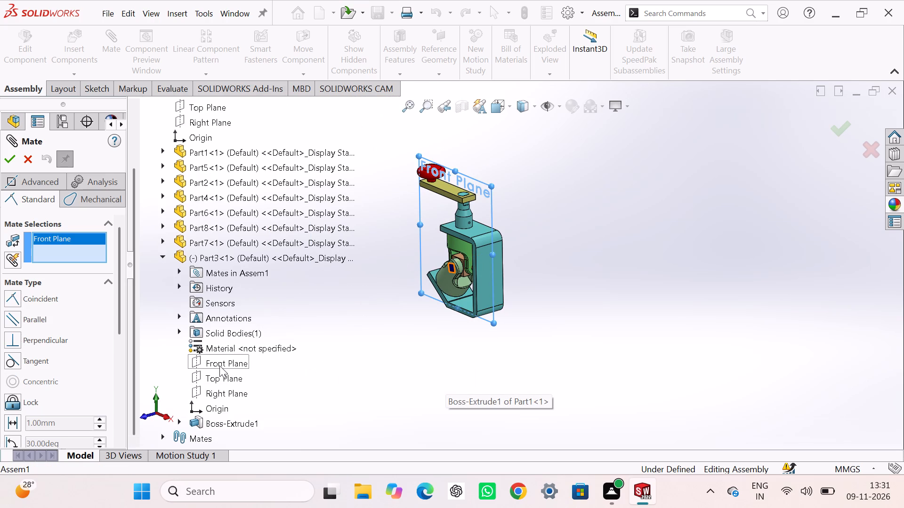
left_click(219, 365)
left_click(206, 381)
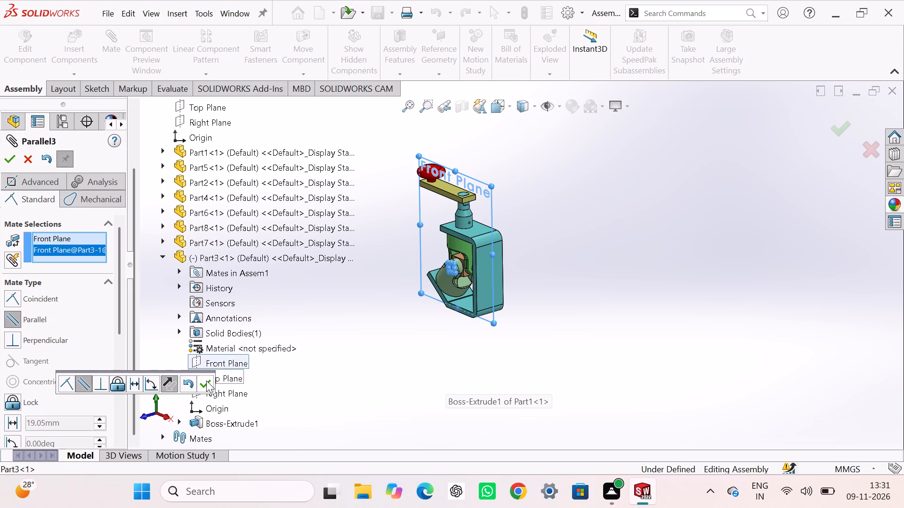
left_click(364, 351)
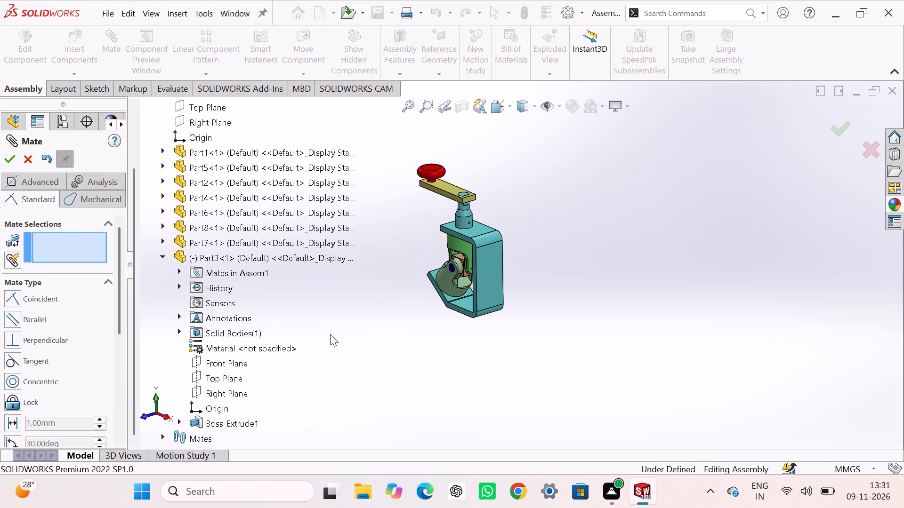
double_click(330, 334)
Add a parallel mate between the assembly's Right Plane and the Part3 pin's Top Plane, and finish mating.
scroll(201, 110, "up", 2)
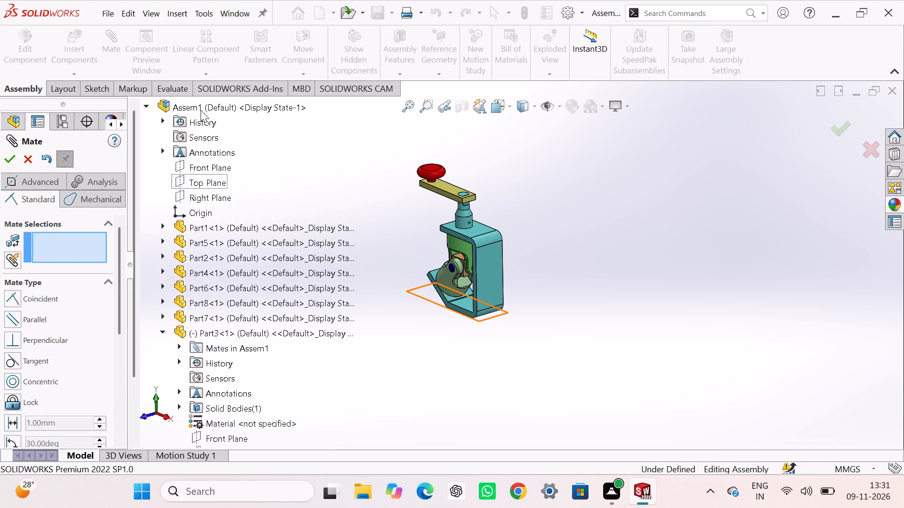
left_click(210, 194)
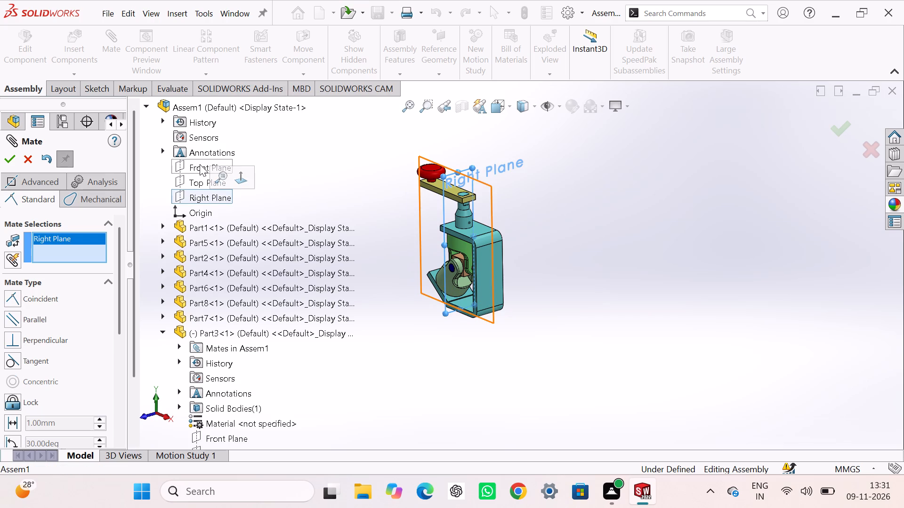
left_click(200, 164)
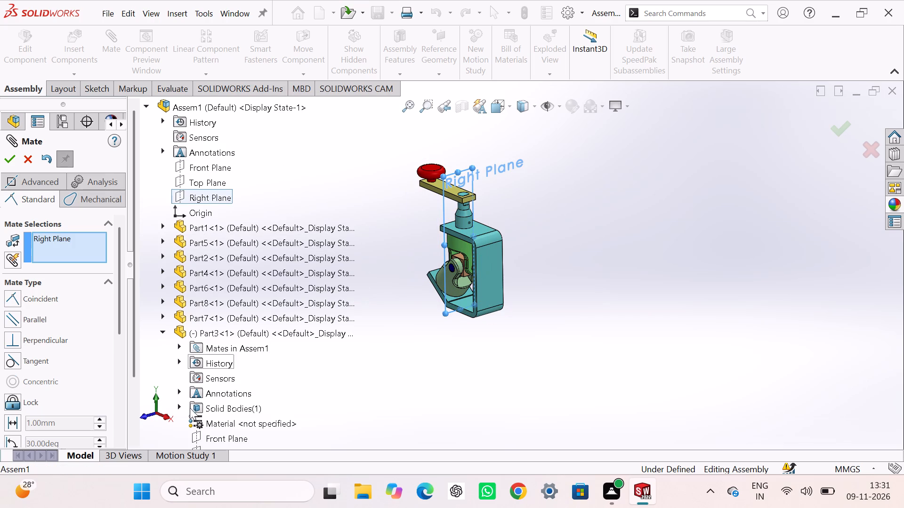
scroll(207, 434, "down", 1)
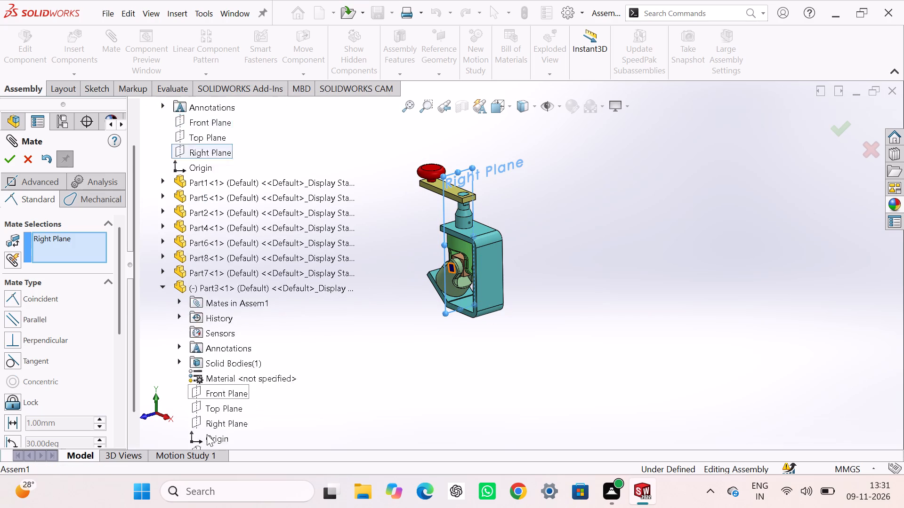
scroll(207, 434, "down", 1)
left_click(221, 377)
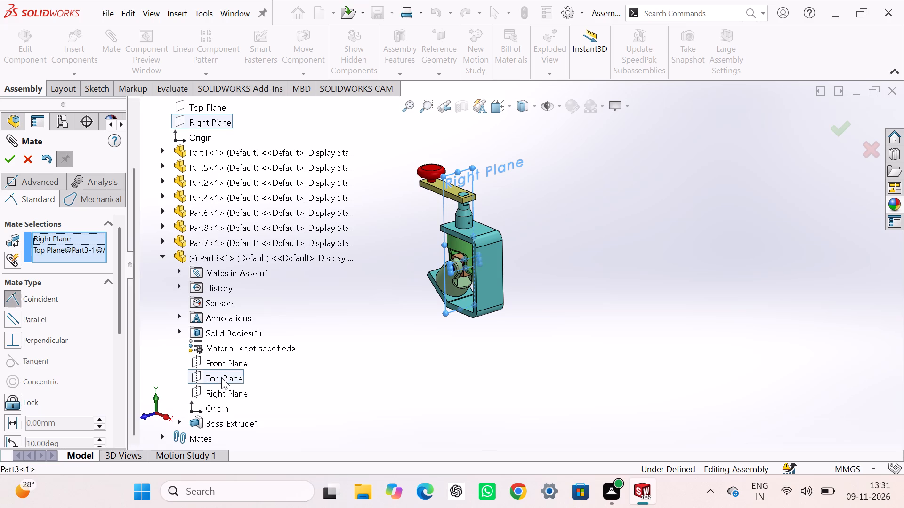
left_click(202, 391)
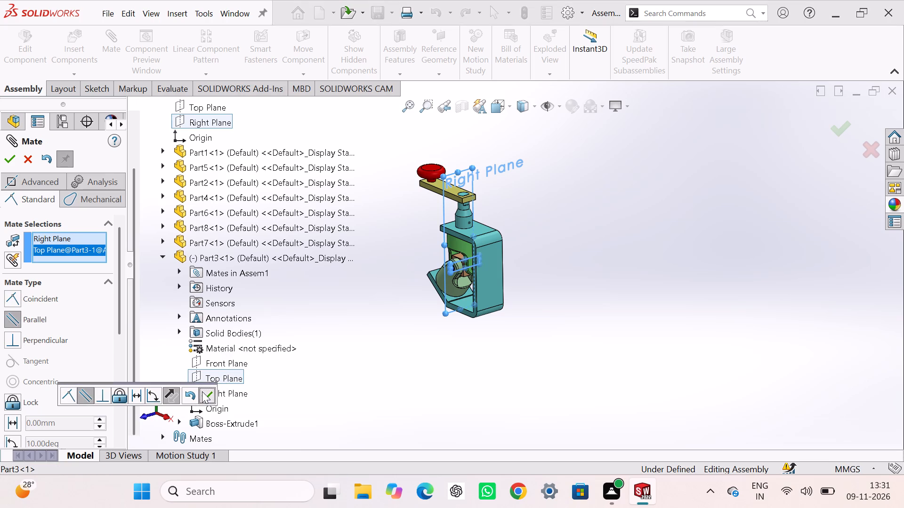
left_click(443, 352)
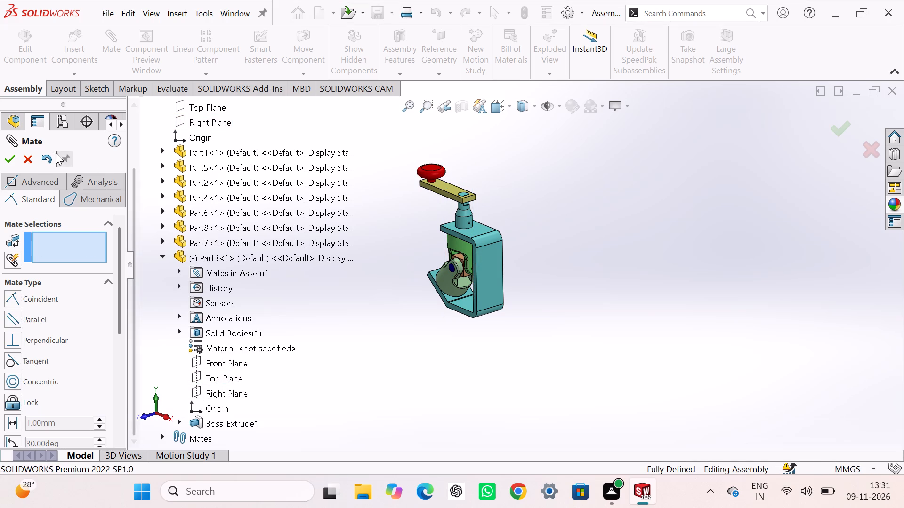
left_click(8, 155)
left_click(367, 301)
Insert the short pin Part9 from the Solidworks folder, rotated 90 degrees about Y, in open space beside the clamp frame.
middle_click_drag(423, 312, 342, 325)
scroll(476, 253, "down", 7)
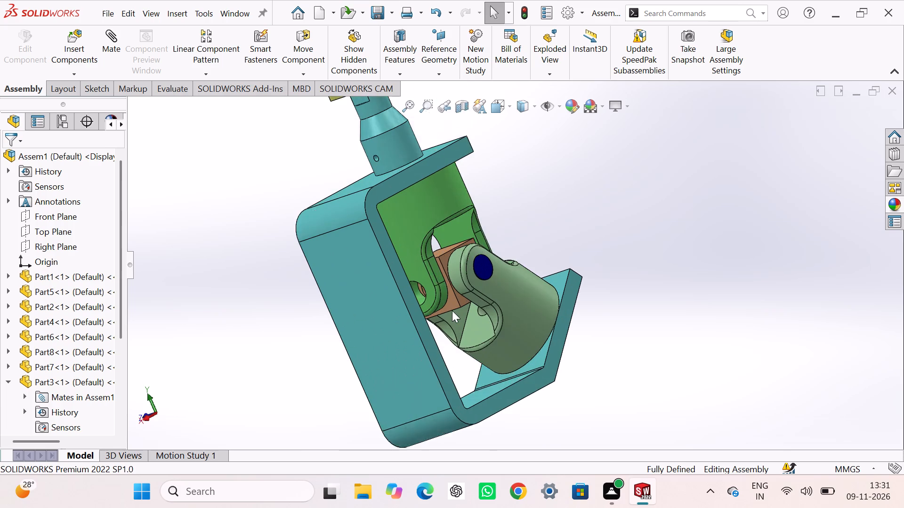
scroll(452, 310, "down", 1)
scroll(452, 312, "up", 6)
left_click(410, 303)
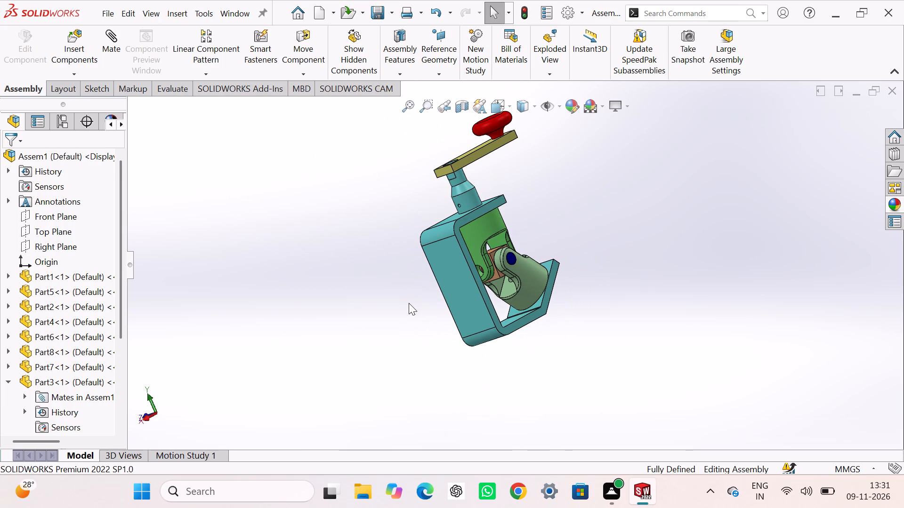
key("ctrl+7")
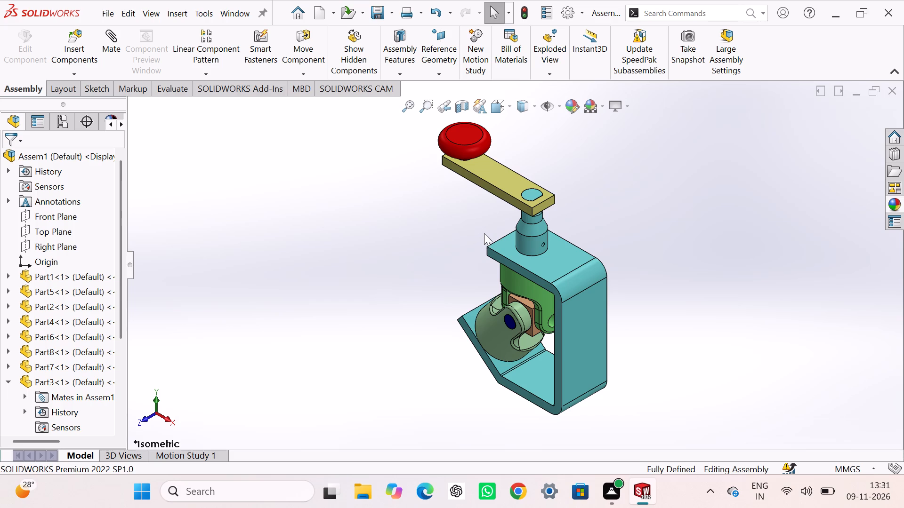
left_click(75, 40)
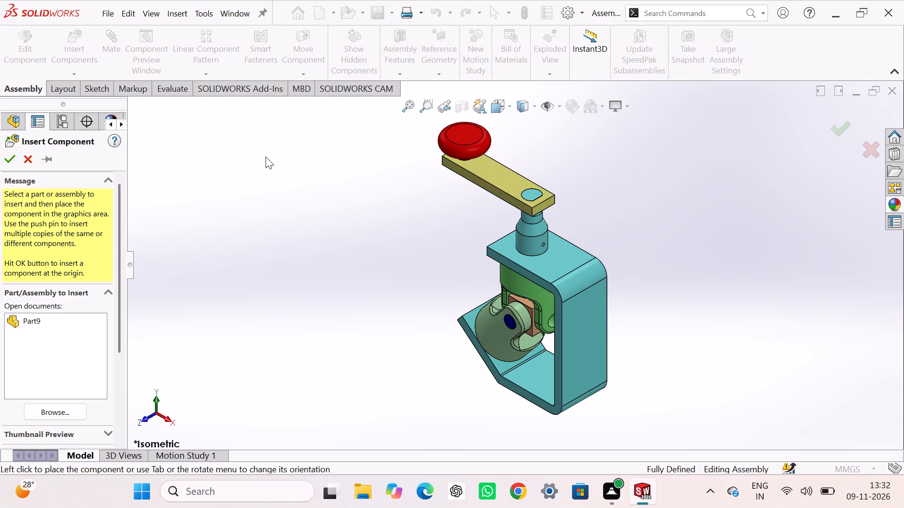
left_click(73, 408)
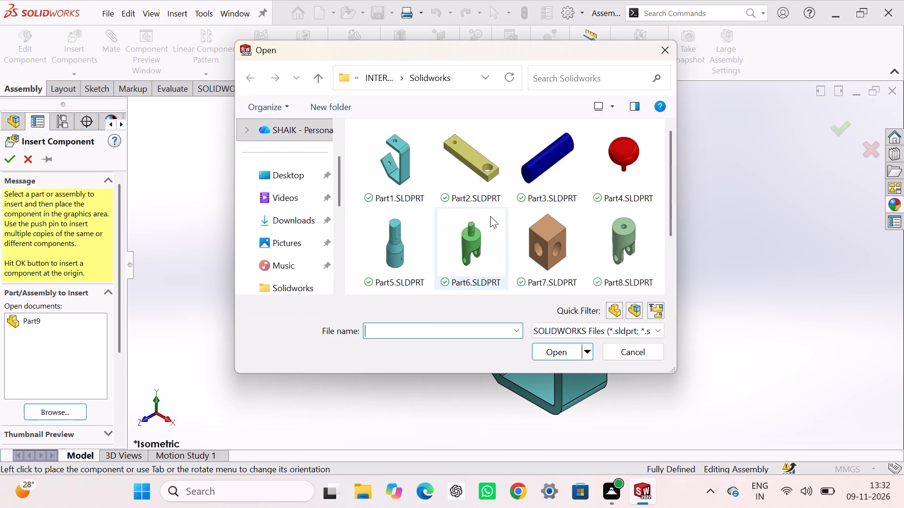
scroll(506, 208, "down", 4)
left_click(387, 262)
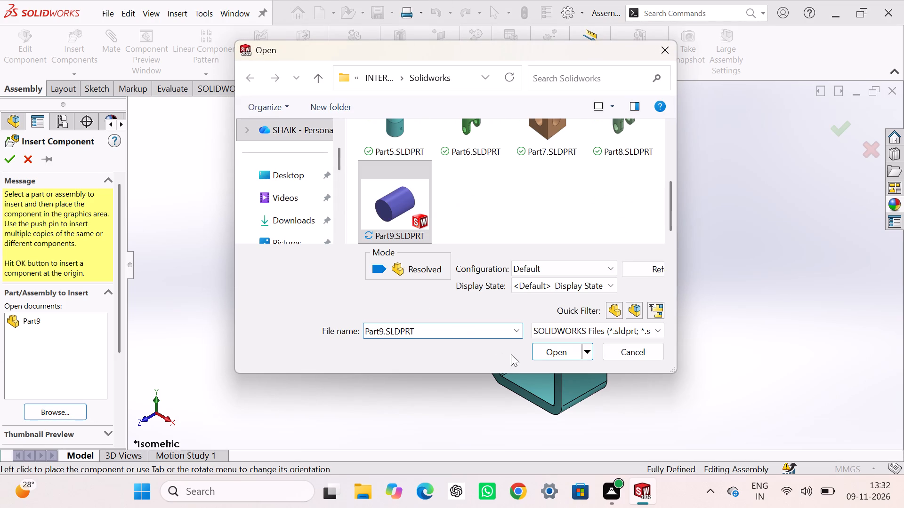
left_click(548, 348)
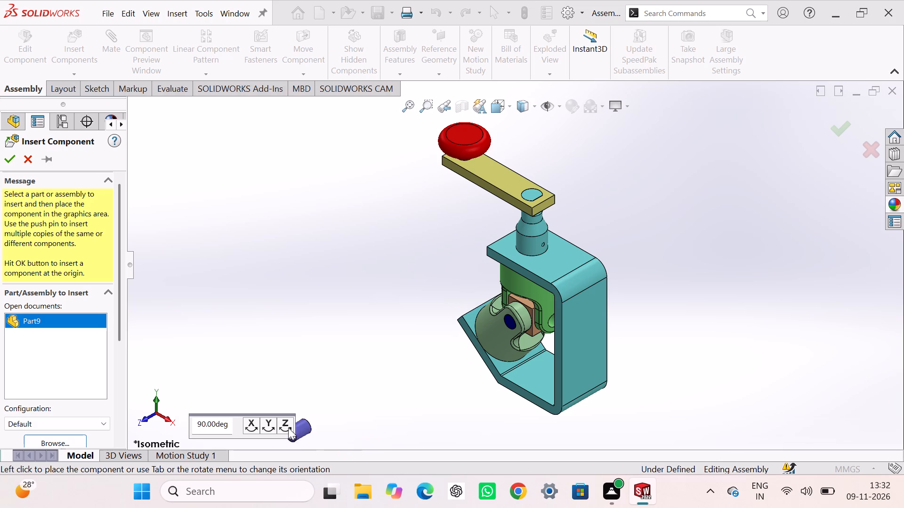
left_click(266, 422)
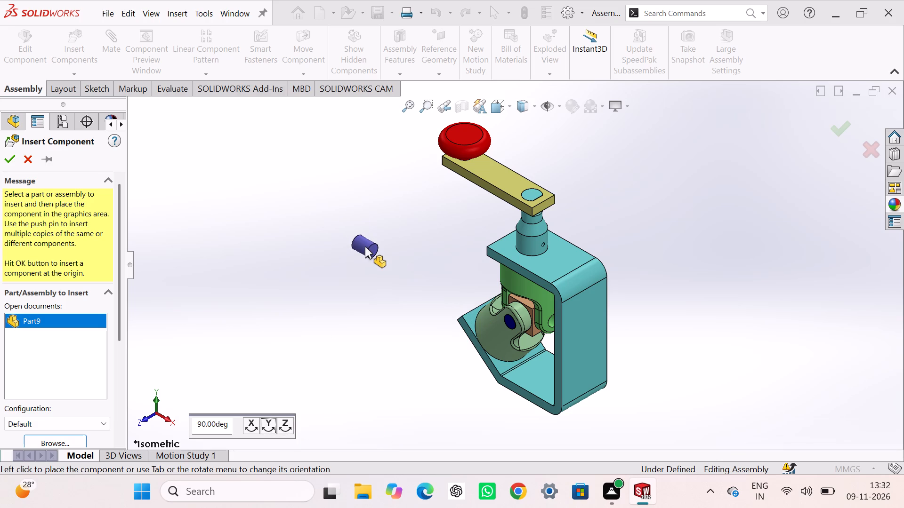
left_click(365, 246)
left_click(284, 268)
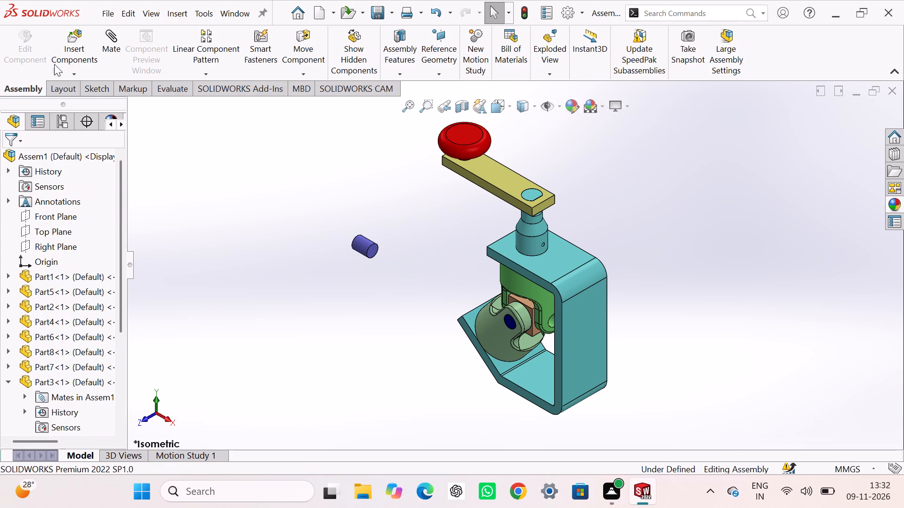
Add a concentric mate between the cylindrical face of the Part9 pin and the hole in Part6's fork lug.
left_click(105, 36)
left_click(363, 246)
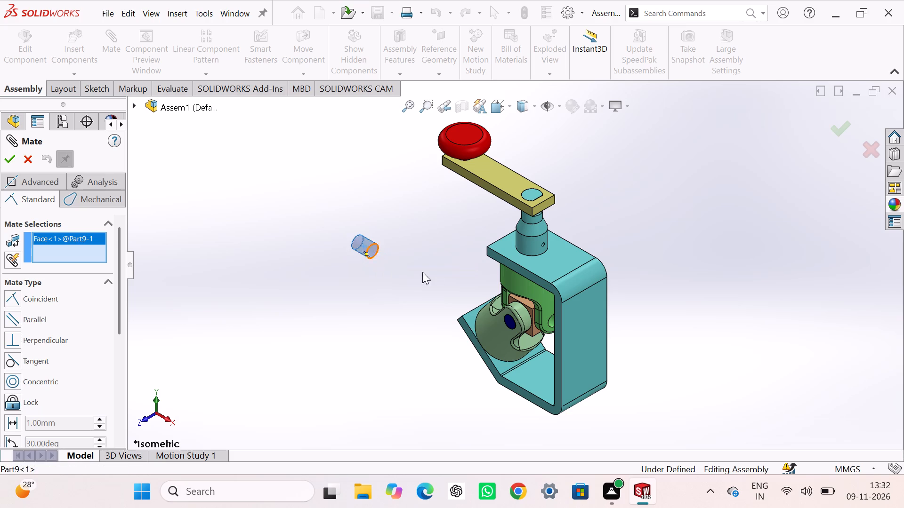
scroll(496, 310, "down", 5)
middle_click_drag(498, 304, 560, 341)
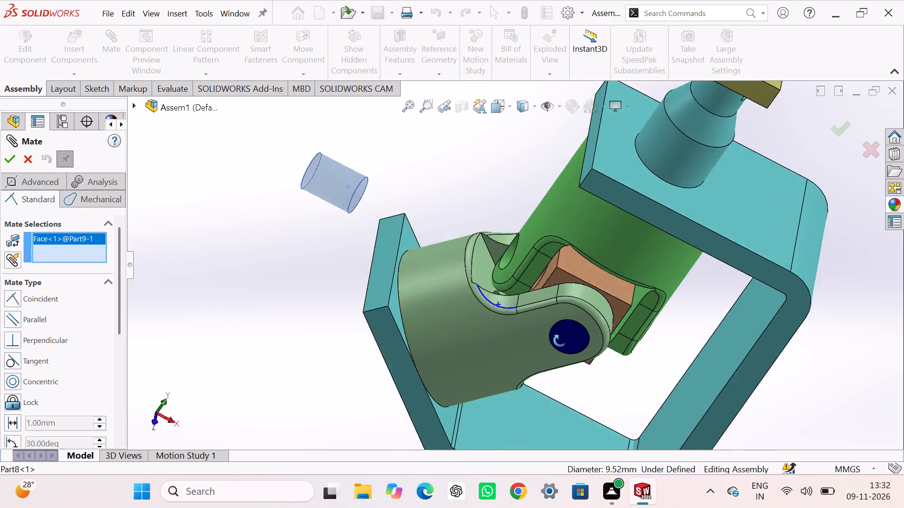
middle_click_drag(560, 341, 577, 417)
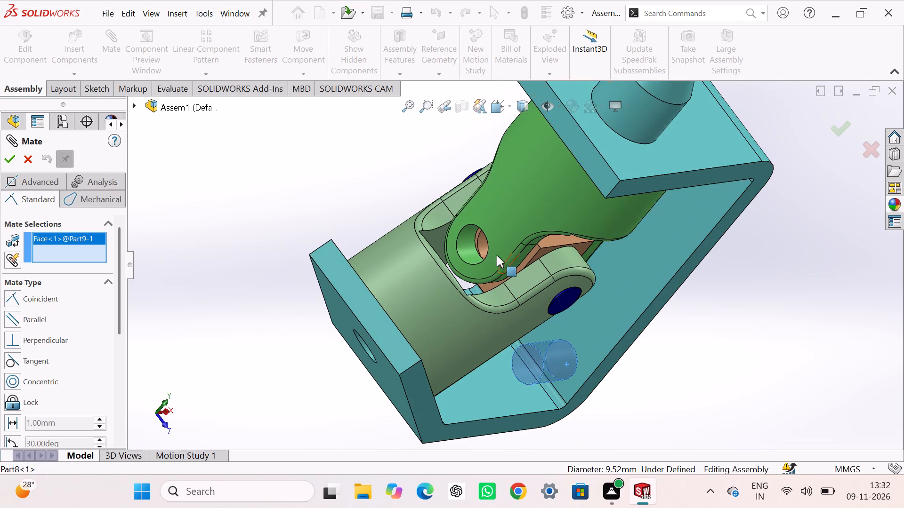
left_click(471, 250)
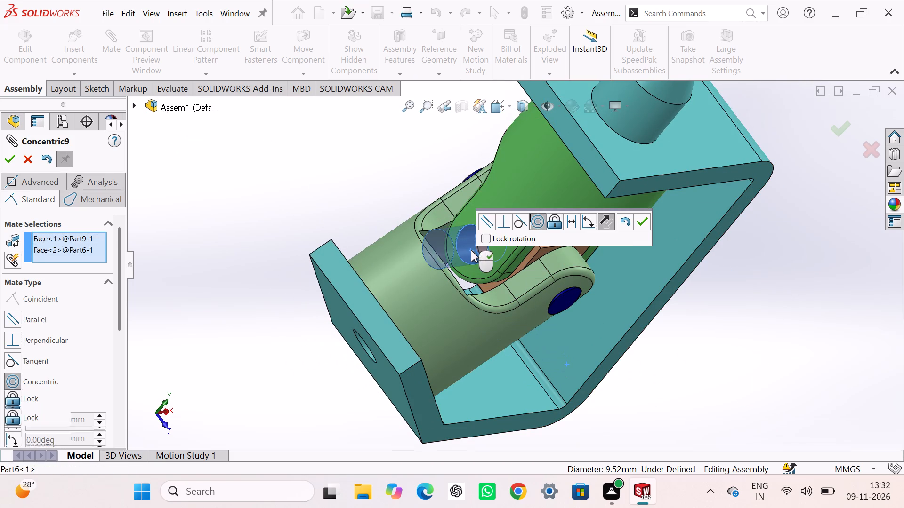
left_click(644, 221)
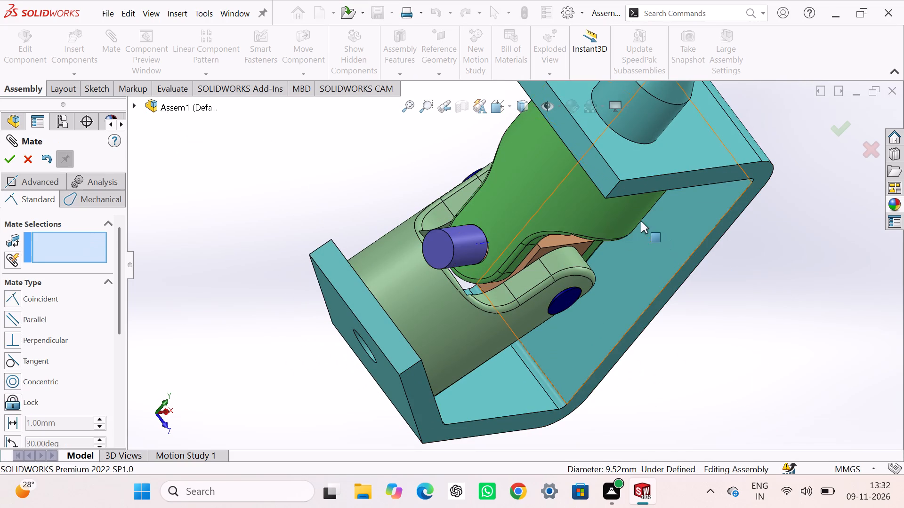
Add a tangent mate between the end face of the Part9 pin and Part6's outer curved face.
left_click(429, 250)
left_click(483, 213)
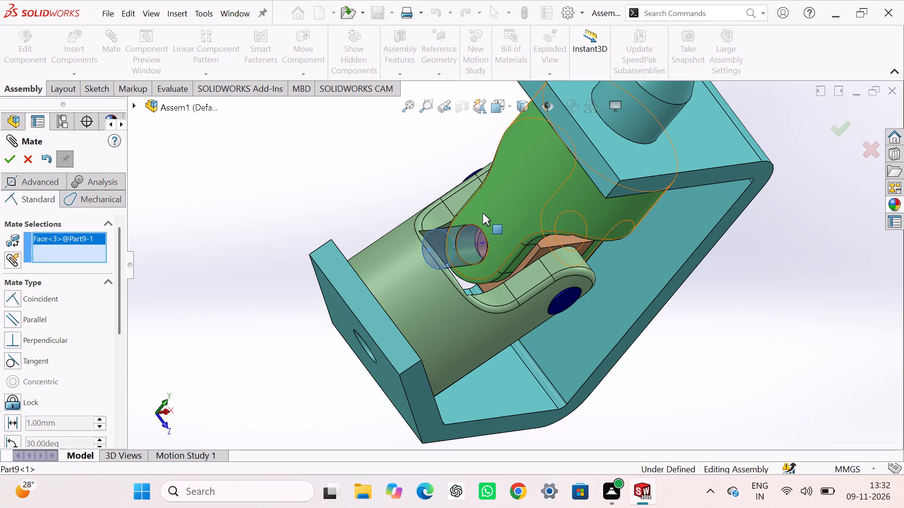
left_click(579, 183)
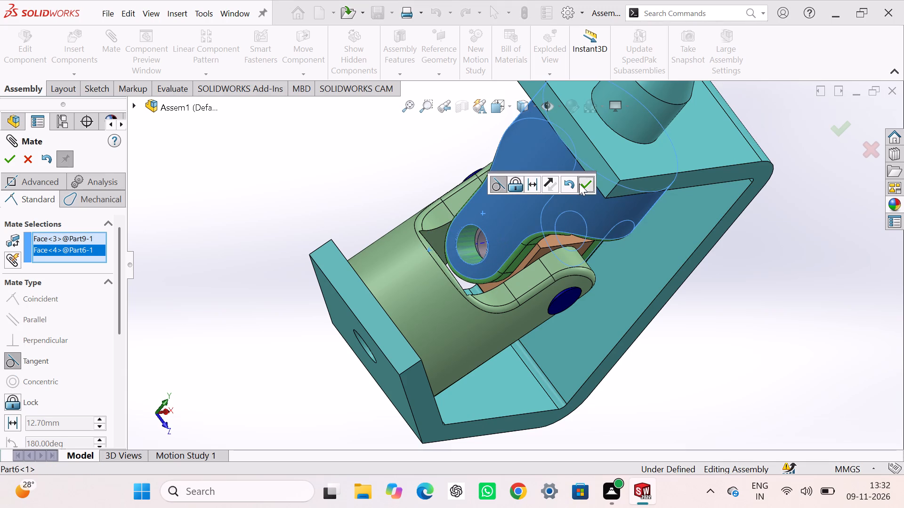
left_click(343, 151)
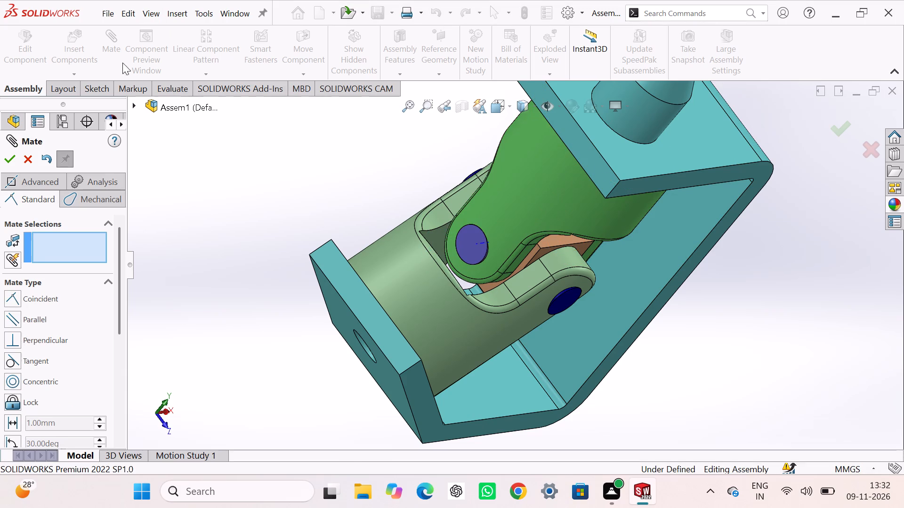
Add a coincident mate between the assembly's Front Plane and the Part9 pin's Right Plane, and finish mating.
left_click(133, 103)
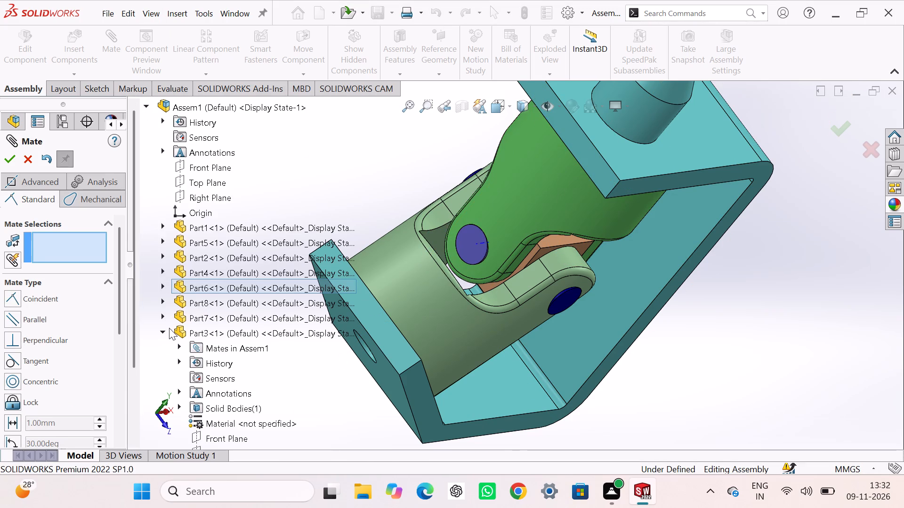
left_click(161, 333)
scroll(522, 352, "up", 2)
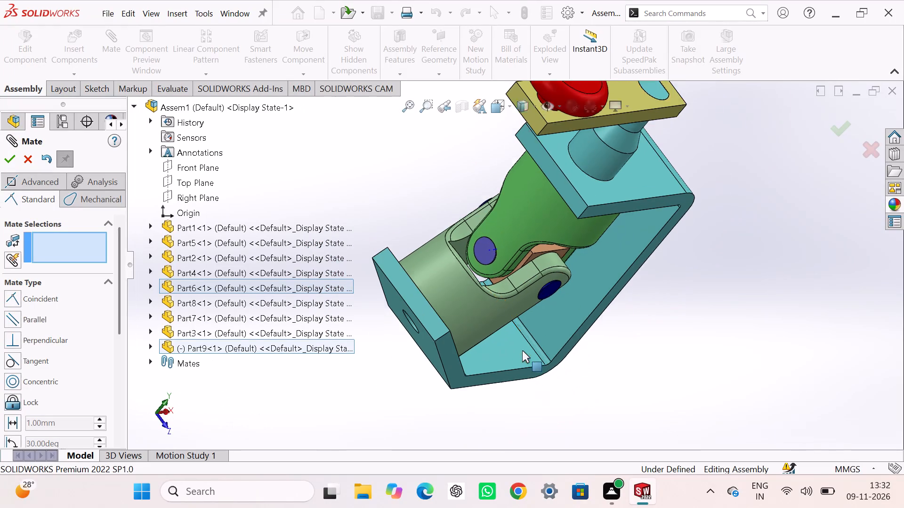
scroll(522, 350, "up", 1)
middle_click_drag(522, 337, 455, 304)
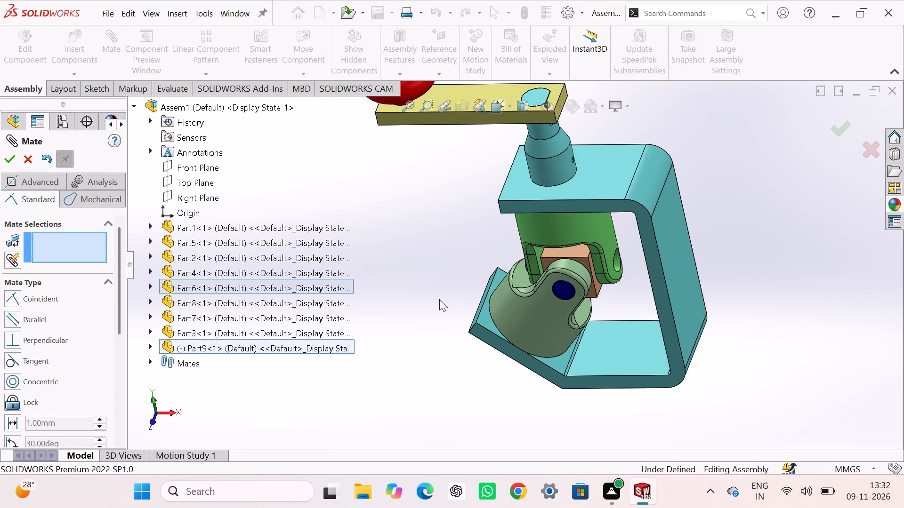
middle_click_drag(439, 299, 466, 287)
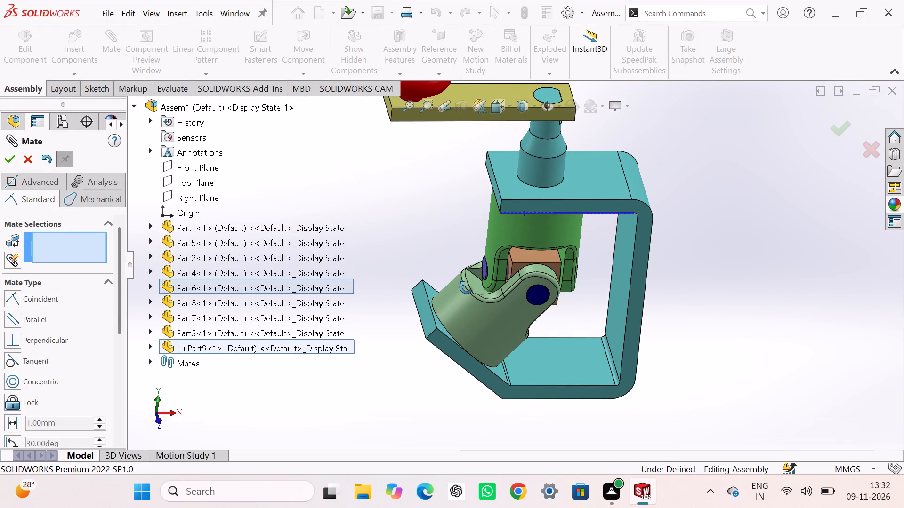
middle_click_drag(466, 287, 461, 284)
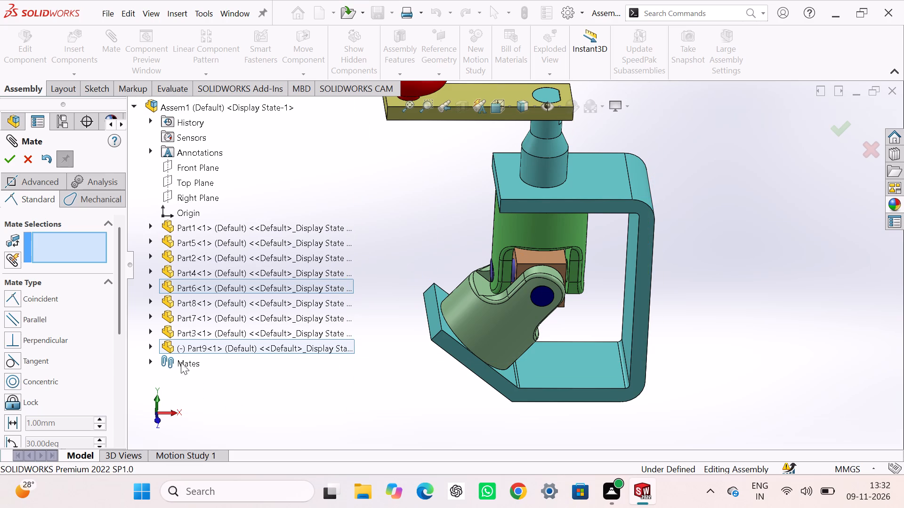
left_click(148, 347)
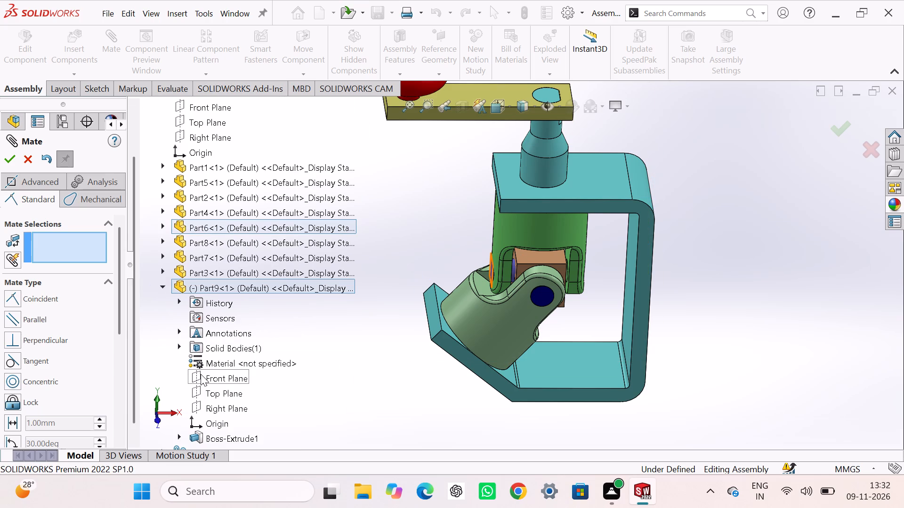
left_click(207, 111)
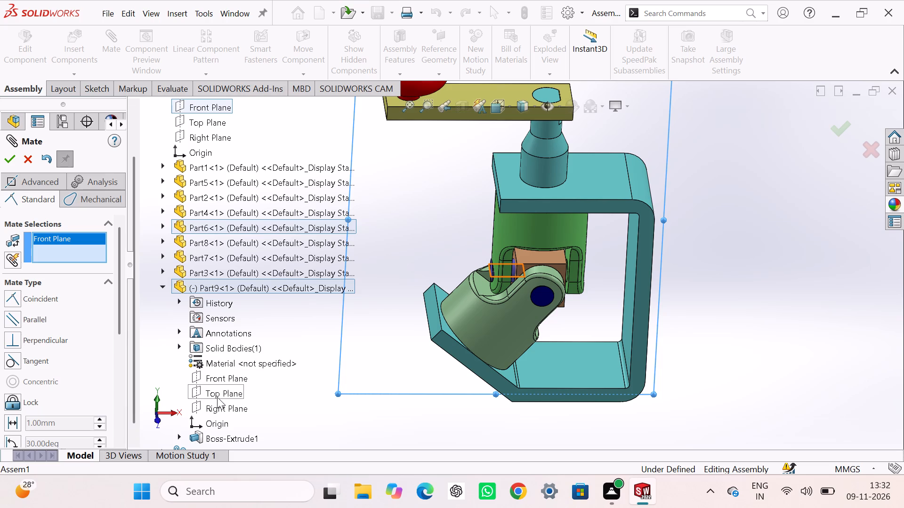
left_click(220, 413)
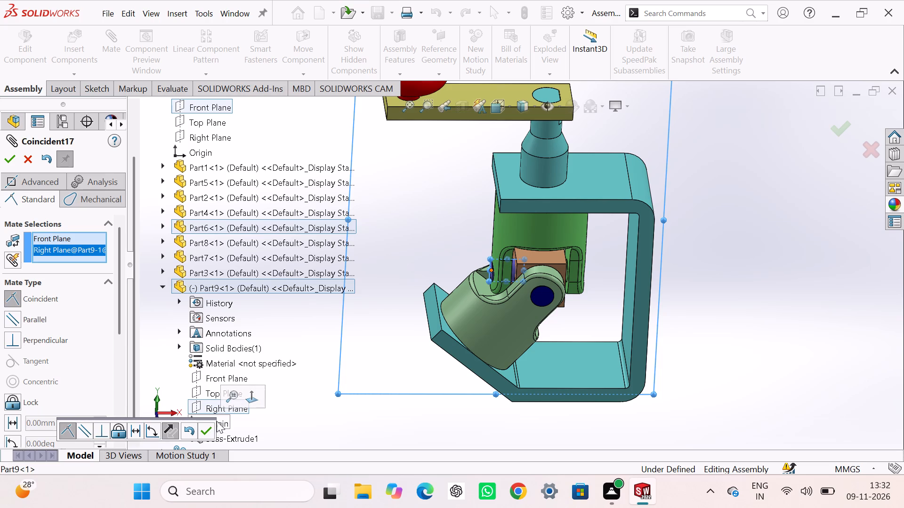
left_click(206, 430)
left_click(345, 394)
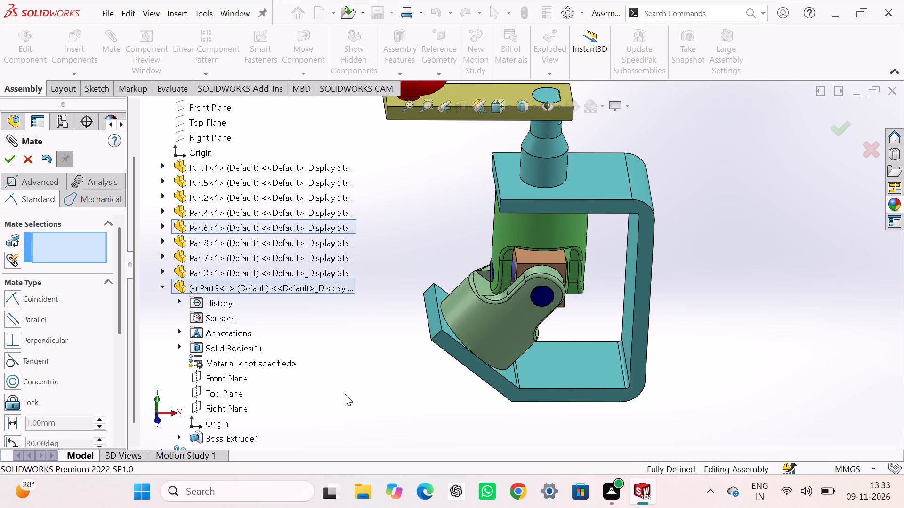
left_click(6, 157)
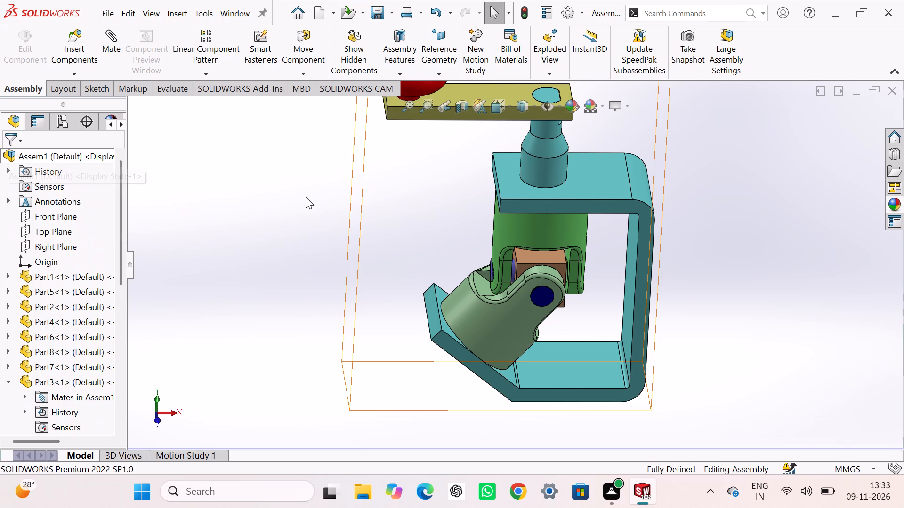
left_click(306, 197)
Insert a second Part9 pin from the Solidworks folder, rotated 90 degrees about Y, in open space beside the clamp frame.
middle_click_drag(307, 198, 287, 196)
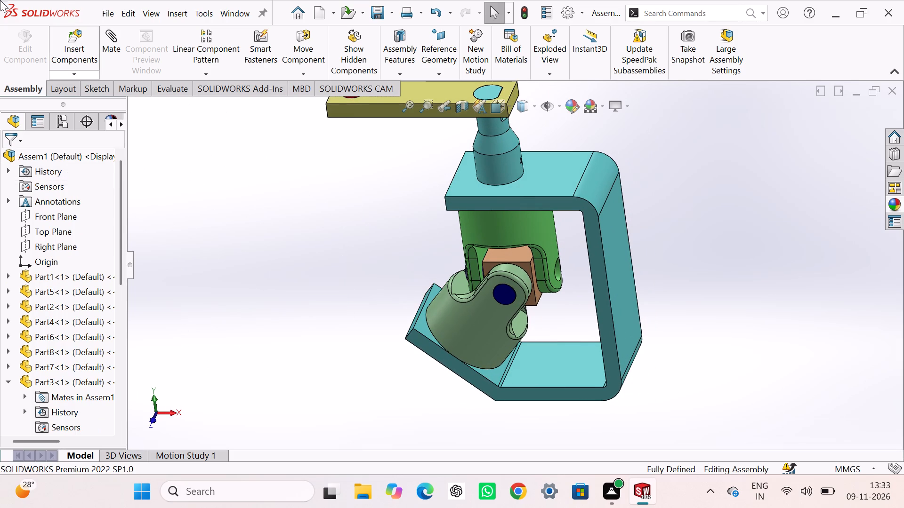
left_click(71, 46)
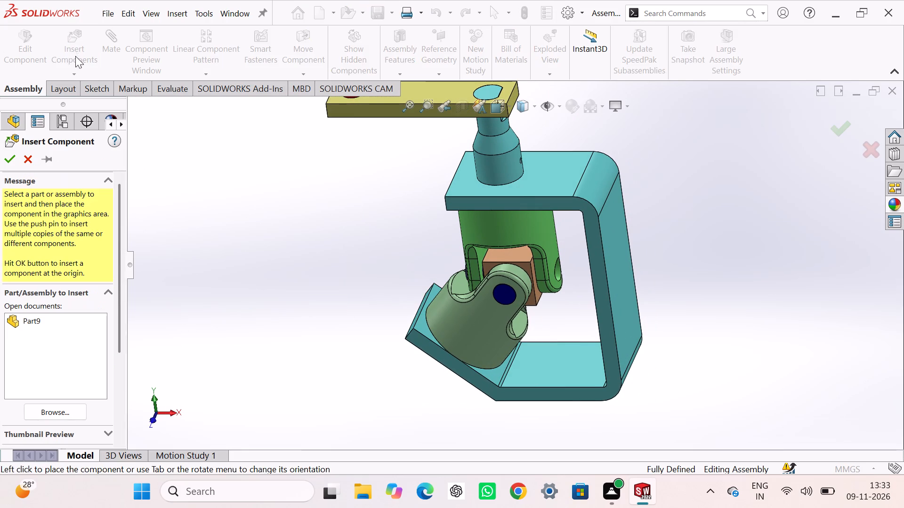
left_click(60, 416)
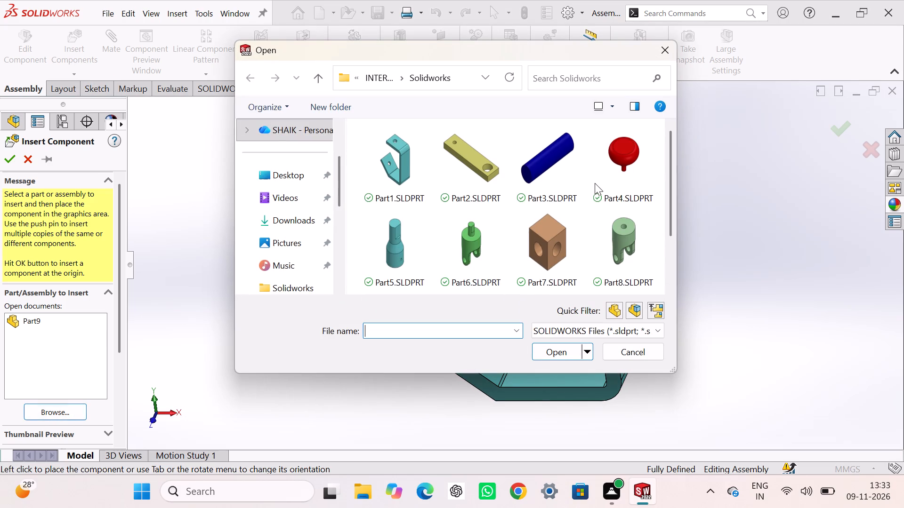
scroll(595, 183, "down", 3)
left_click(388, 254)
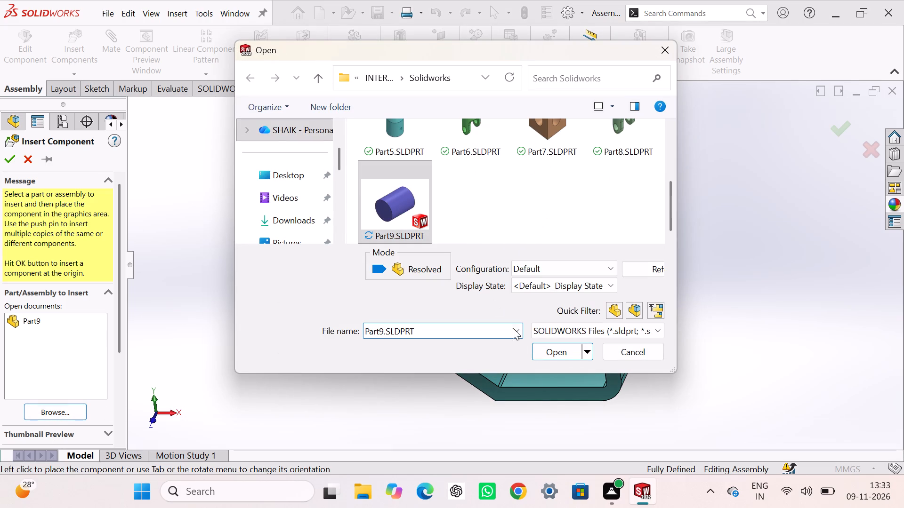
left_click(552, 354)
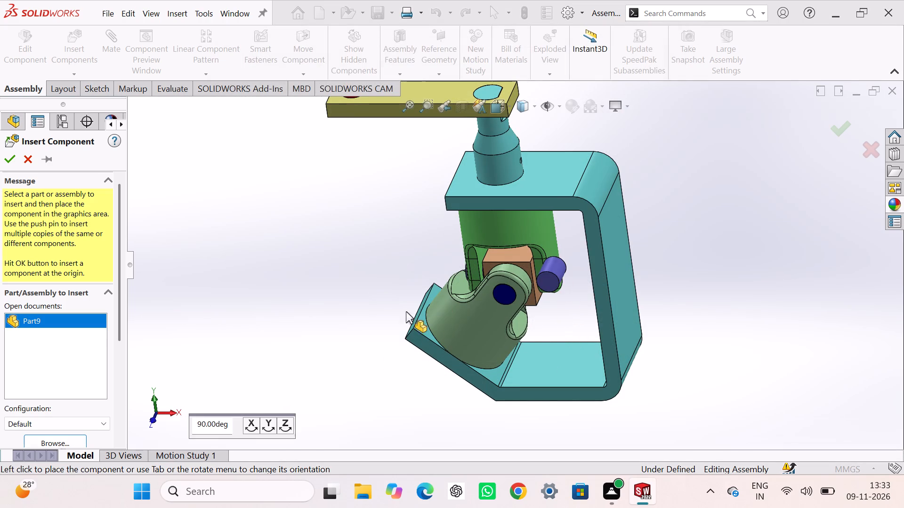
left_click(267, 428)
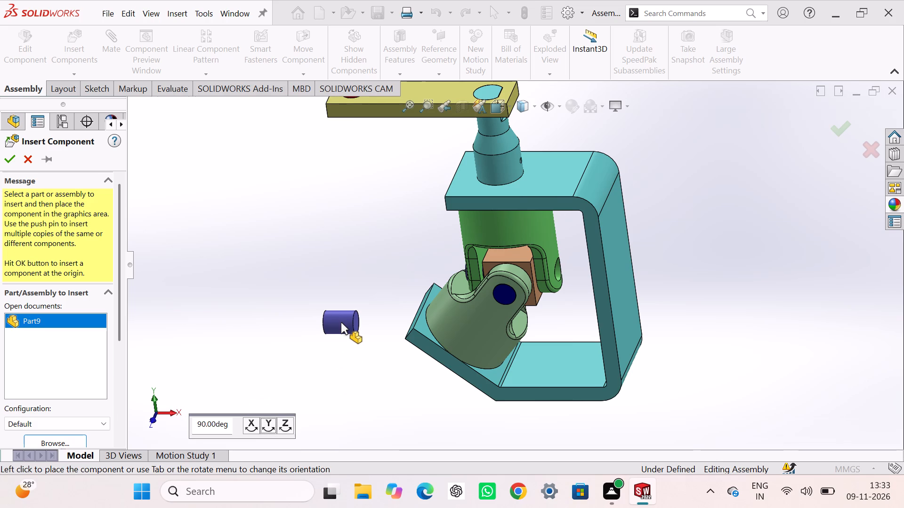
left_click(341, 322)
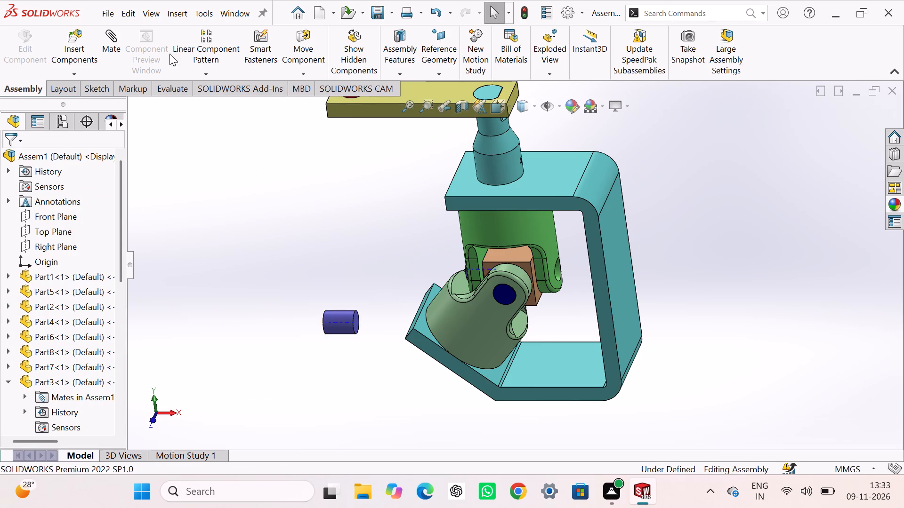
Add a concentric mate between the second Part9 pin's cylindrical face and the empty hole in Part6's opposite fork lug.
left_click(111, 37)
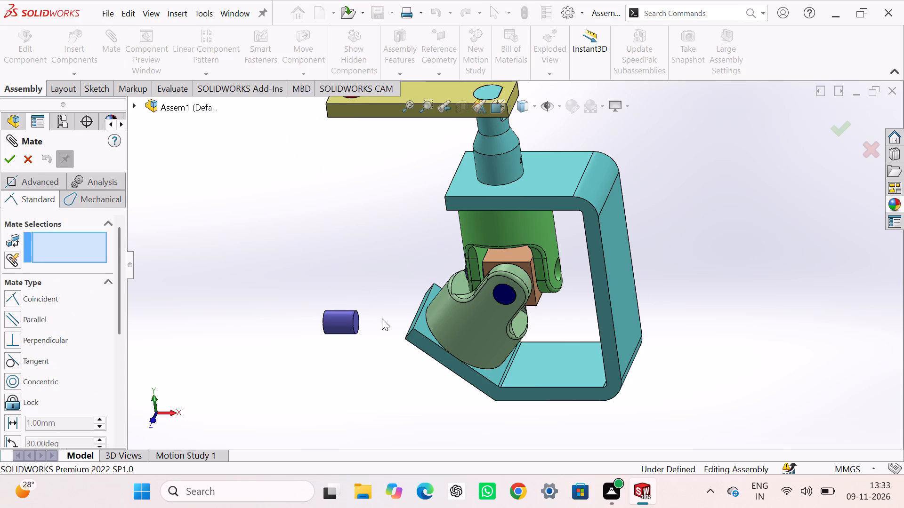
left_click(343, 326)
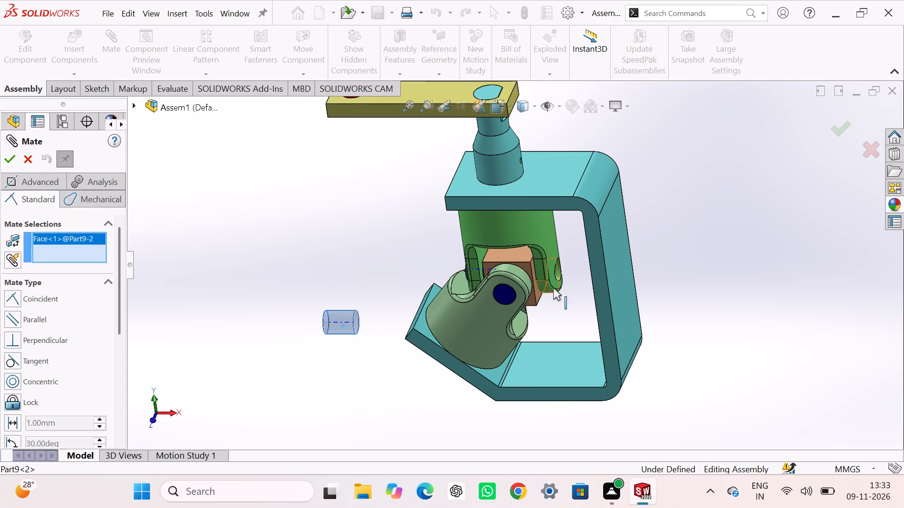
scroll(561, 280, "down", 6)
left_click(529, 253)
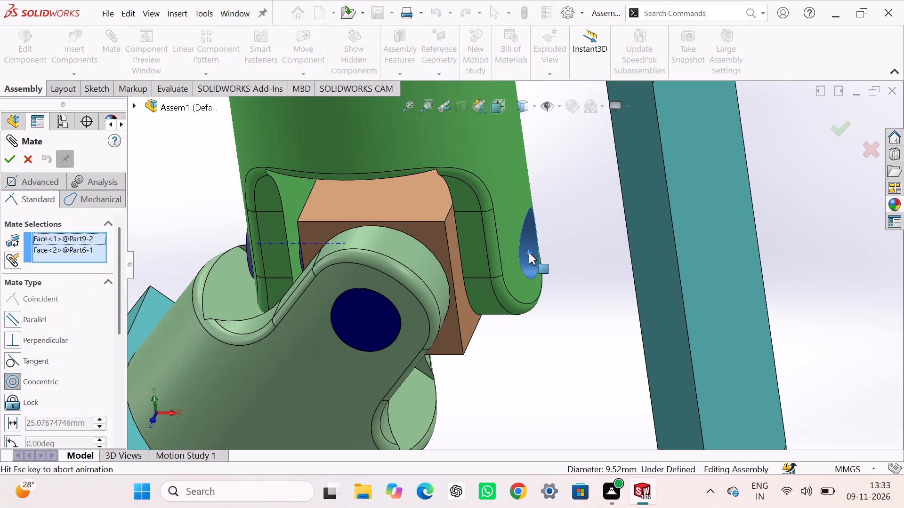
left_click(703, 223)
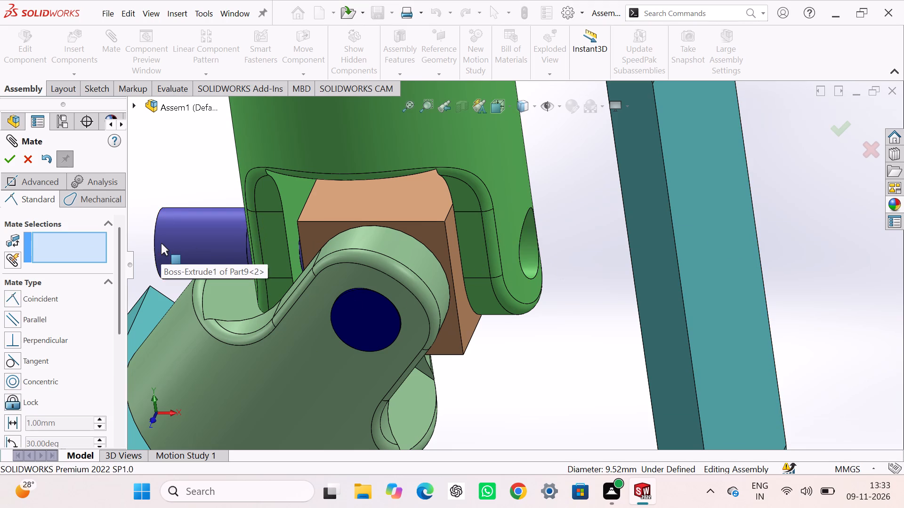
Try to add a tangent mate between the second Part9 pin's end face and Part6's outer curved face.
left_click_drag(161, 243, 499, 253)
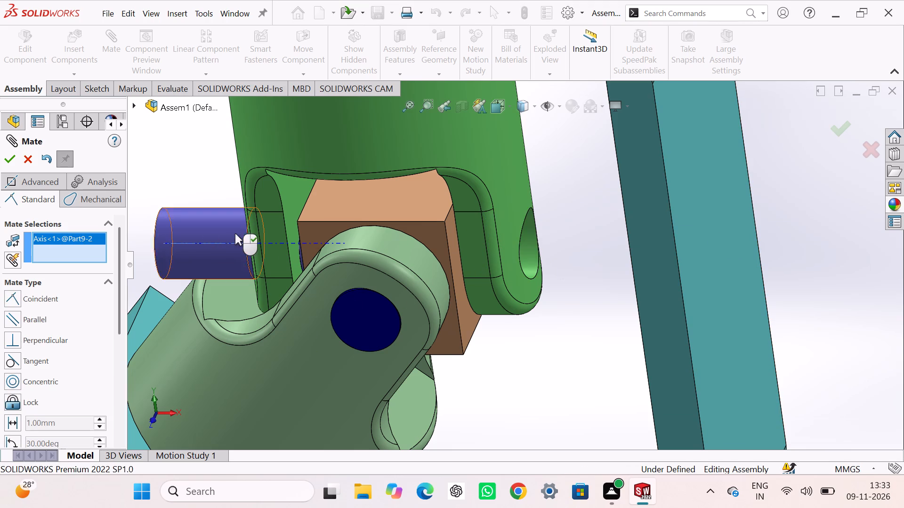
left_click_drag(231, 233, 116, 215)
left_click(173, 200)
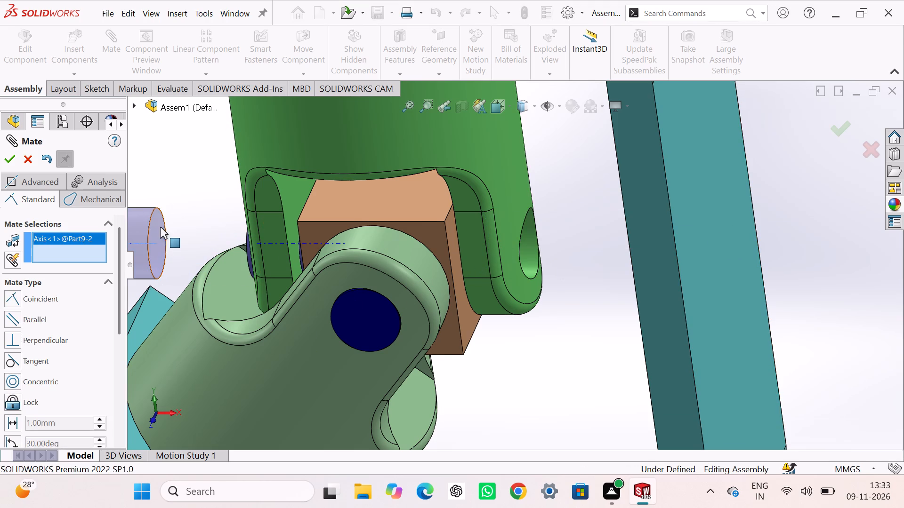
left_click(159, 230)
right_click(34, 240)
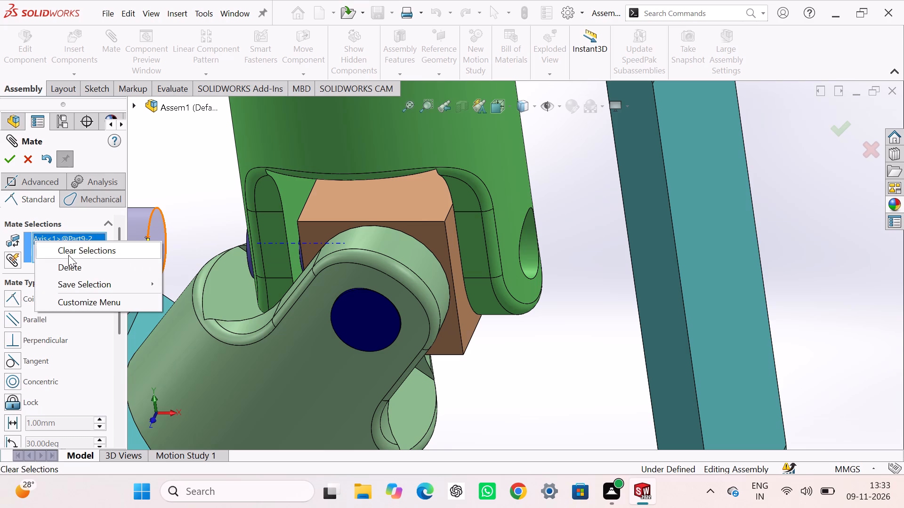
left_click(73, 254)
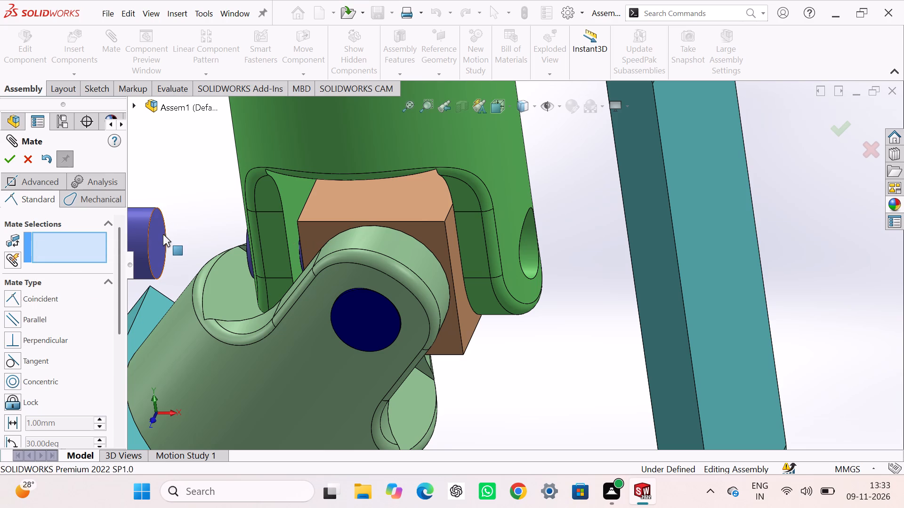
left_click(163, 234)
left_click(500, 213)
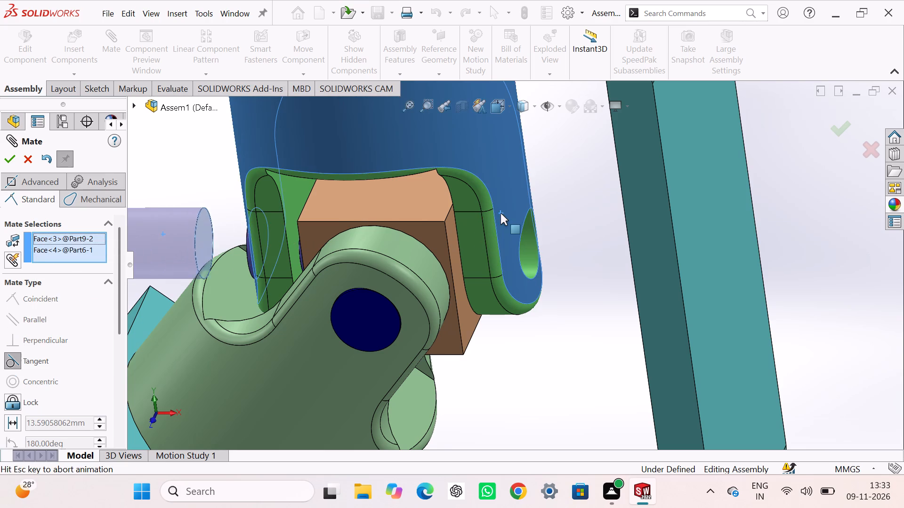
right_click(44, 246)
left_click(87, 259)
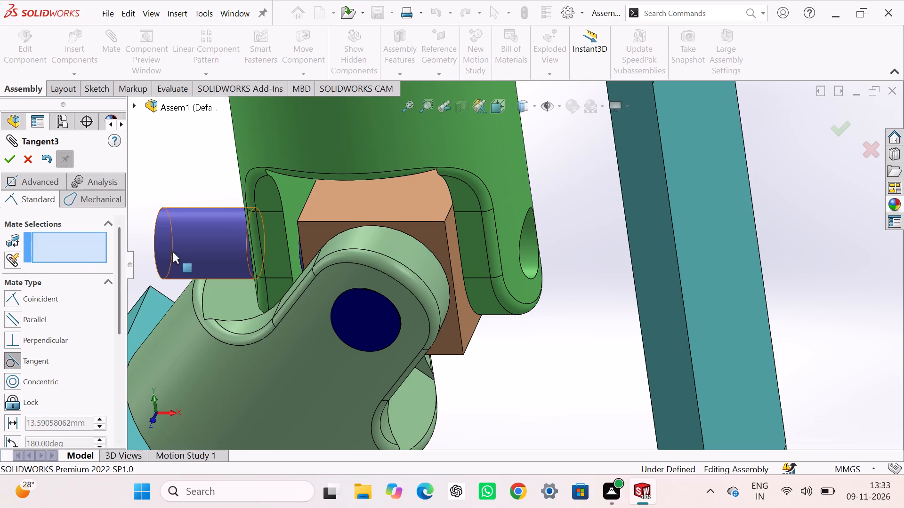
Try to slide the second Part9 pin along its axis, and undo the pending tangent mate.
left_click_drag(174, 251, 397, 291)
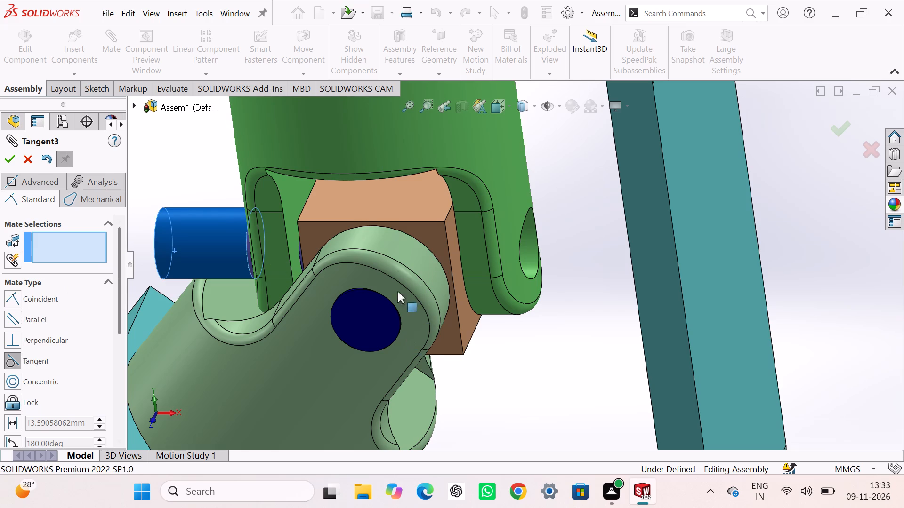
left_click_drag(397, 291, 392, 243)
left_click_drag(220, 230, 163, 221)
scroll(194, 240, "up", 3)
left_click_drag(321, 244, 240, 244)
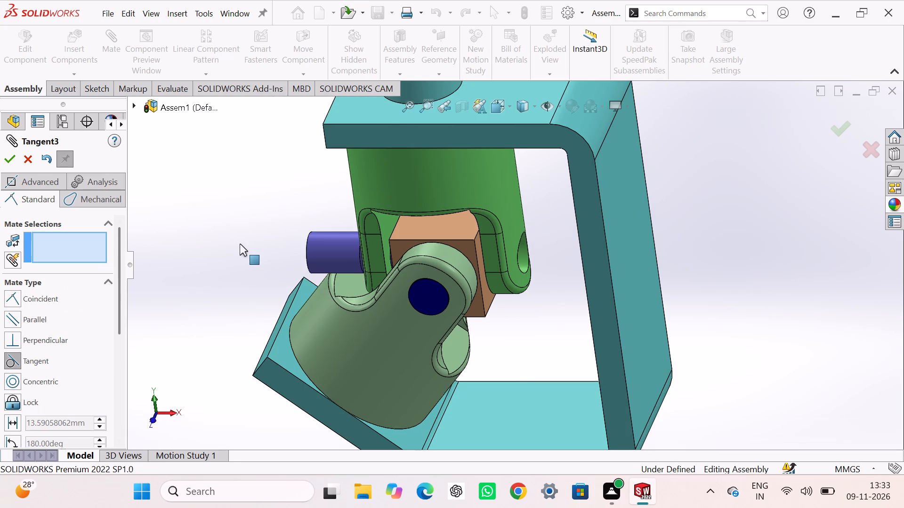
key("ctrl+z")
Slide the second Part9 pin to Part6's empty lug and add a tangent mate between its outer end face and Part6's outer curved face.
scroll(169, 219, "up", 3)
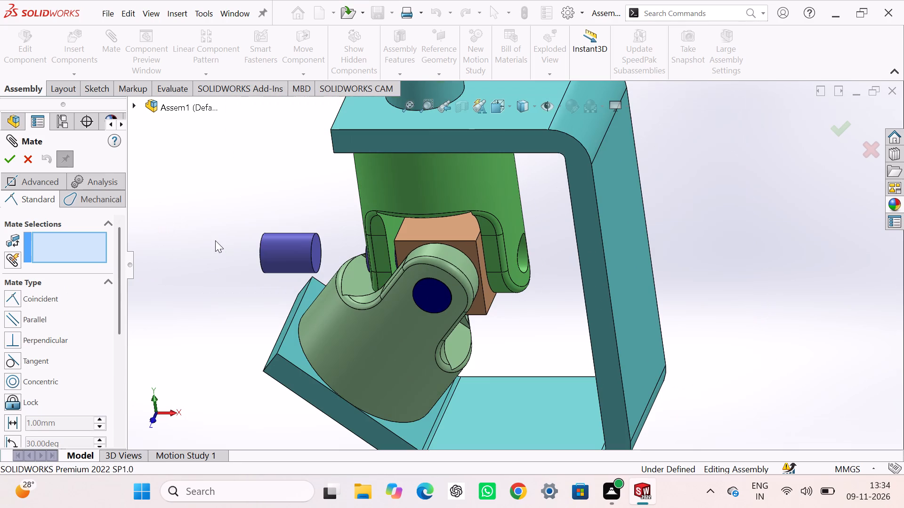
left_click_drag(287, 251, 568, 262)
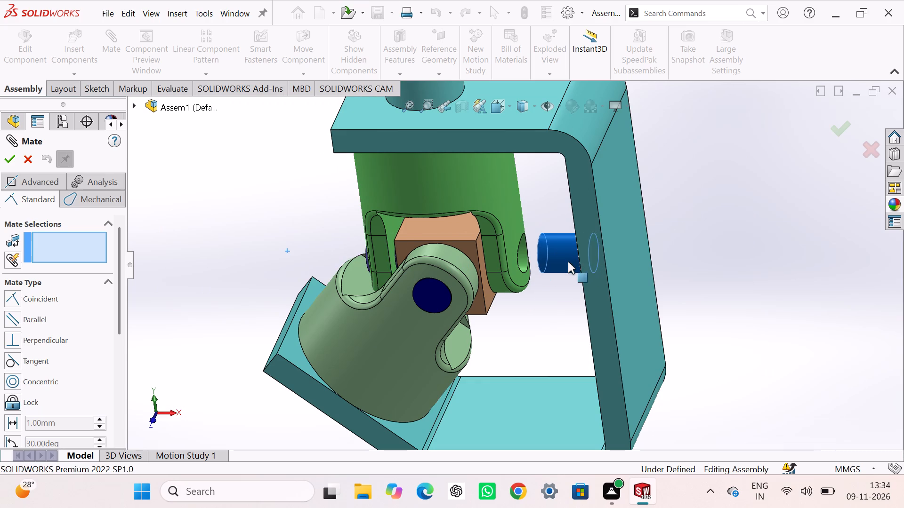
left_click_drag(568, 262, 544, 262)
left_click(564, 250)
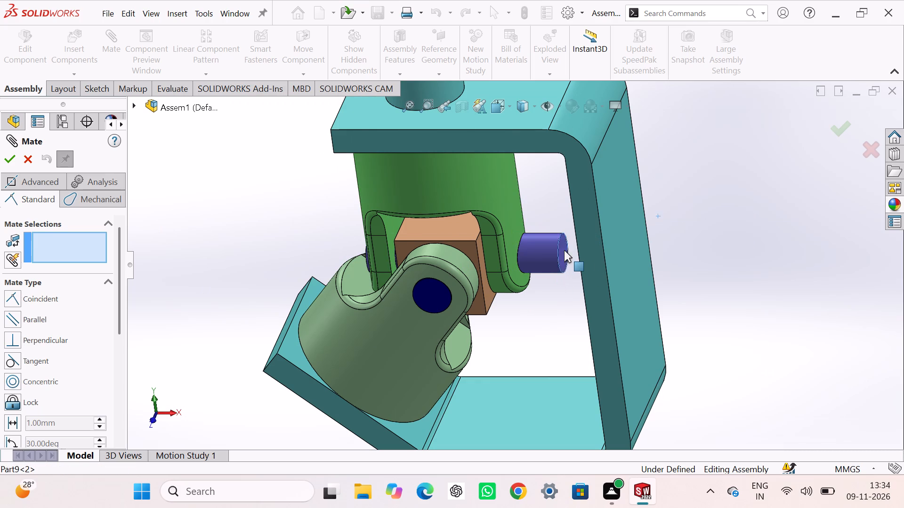
left_click(512, 226)
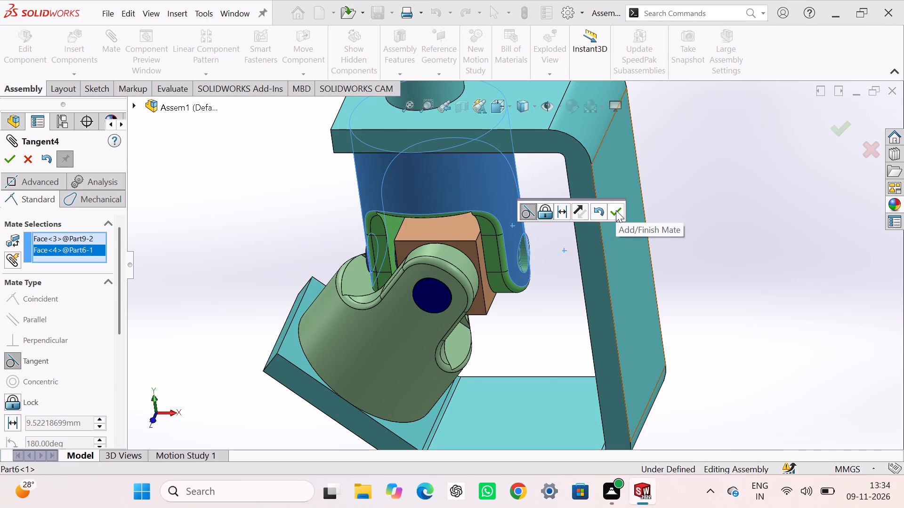
left_click(616, 210)
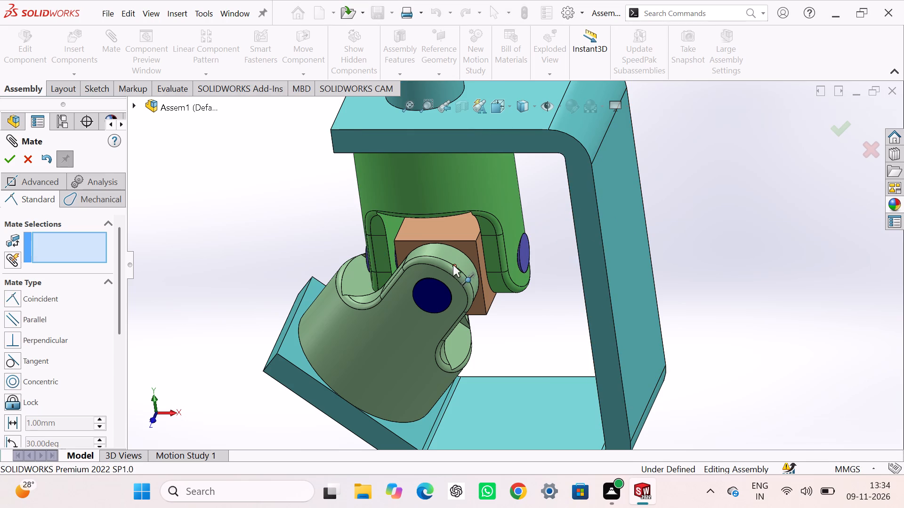
middle_click_drag(266, 228, 316, 228)
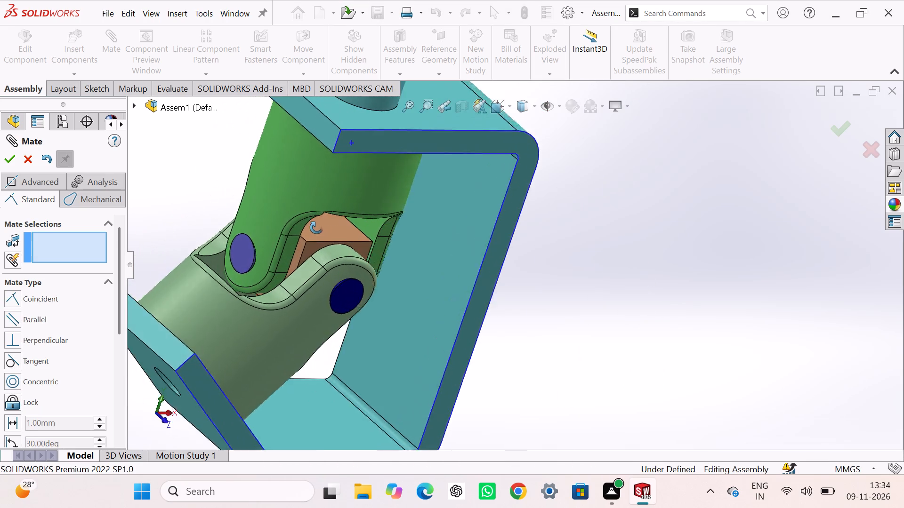
Add a coincident mate between the assembly's Front Plane and the Top Plane of the second Part9 pin, and finish mating.
middle_click_drag(316, 228, 272, 216)
left_click(134, 101)
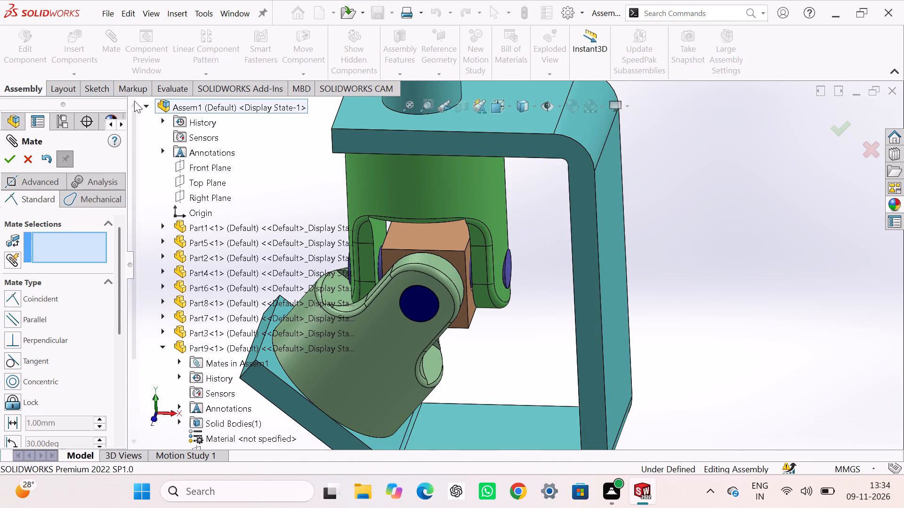
left_click(186, 163)
left_click(162, 347)
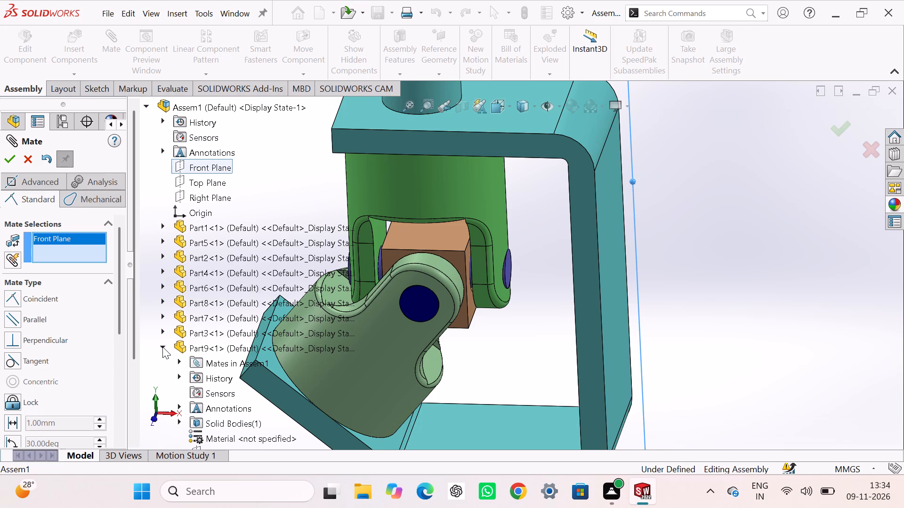
left_click(147, 360)
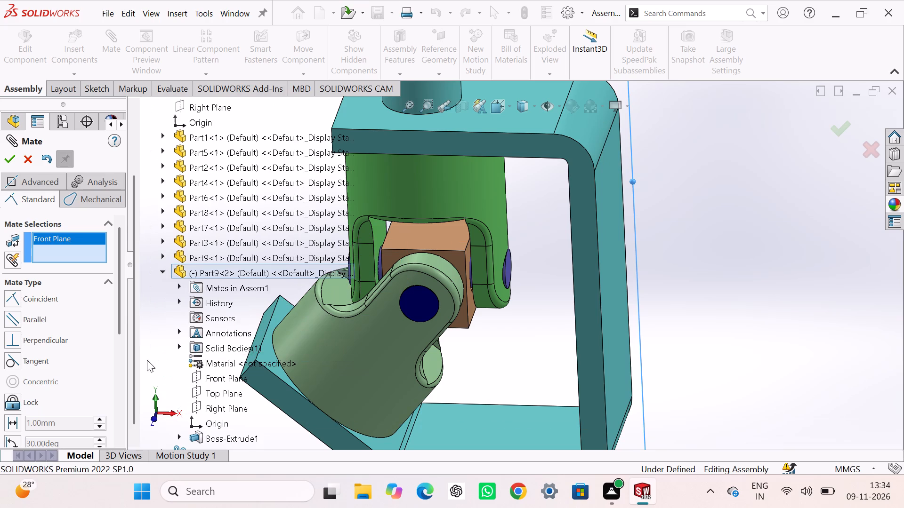
left_click(213, 390)
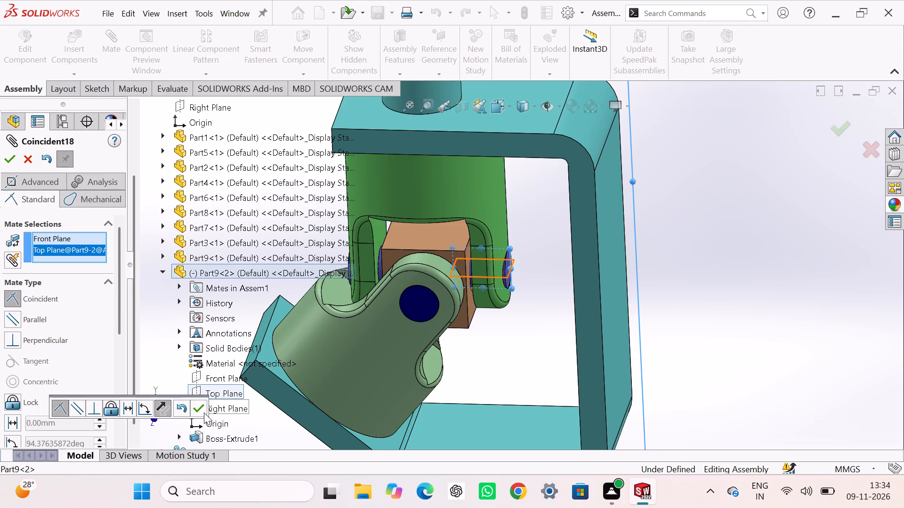
left_click(202, 410)
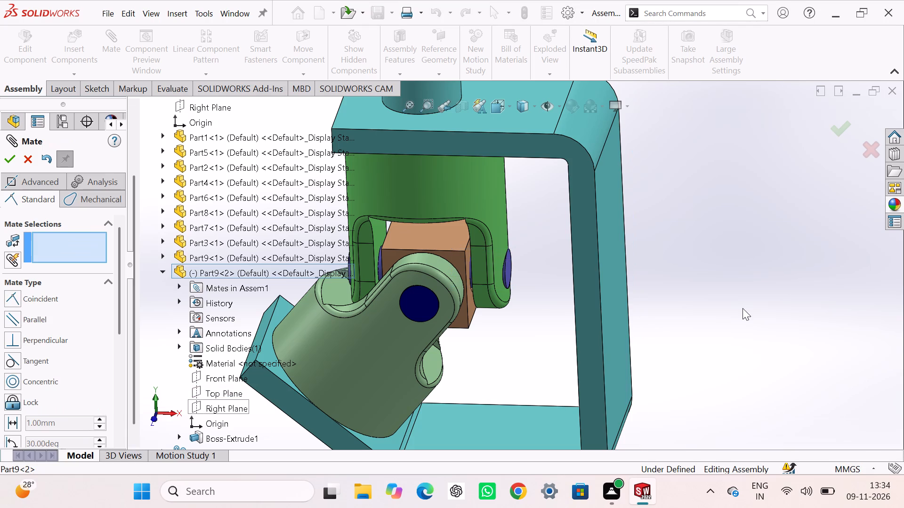
left_click(743, 308)
left_click(7, 156)
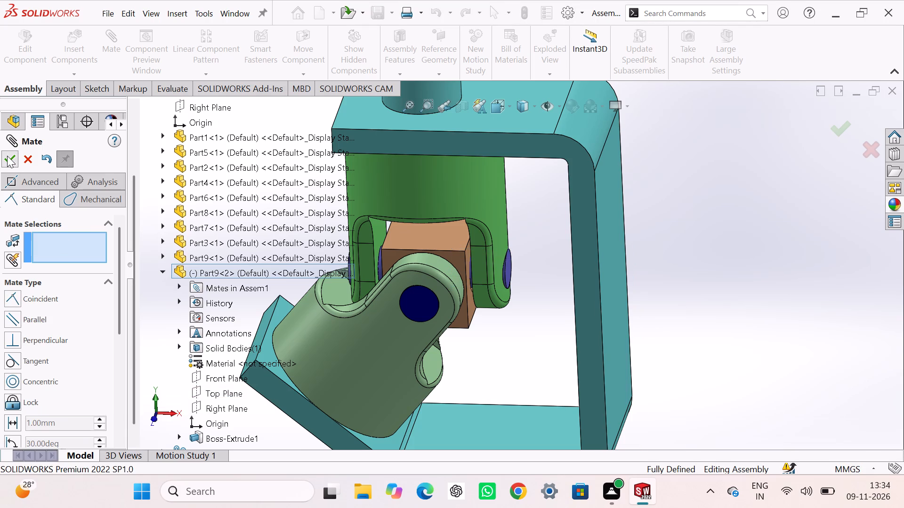
left_click(756, 251)
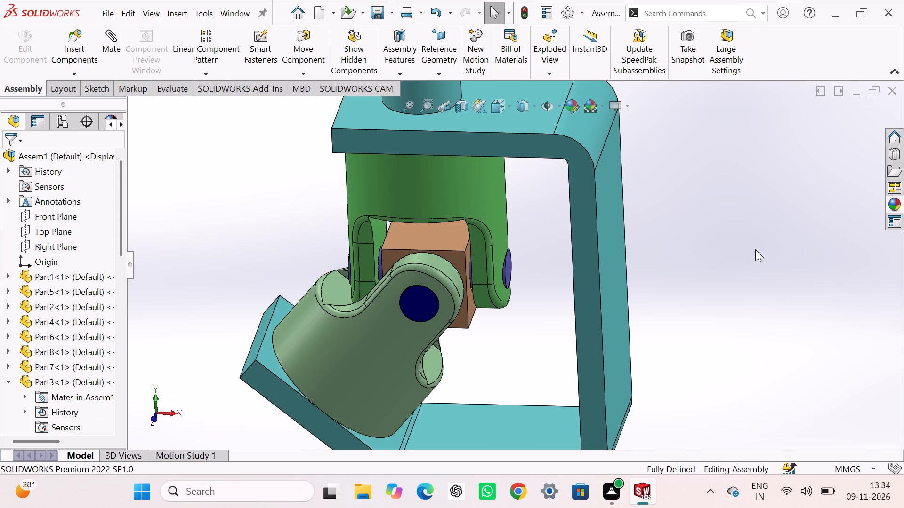
Examine the whole assembly from several sides, checking the fork joint pins, the crank arm and the knob, ending in the isometric view.
key("ctrl+7")
left_click(758, 231)
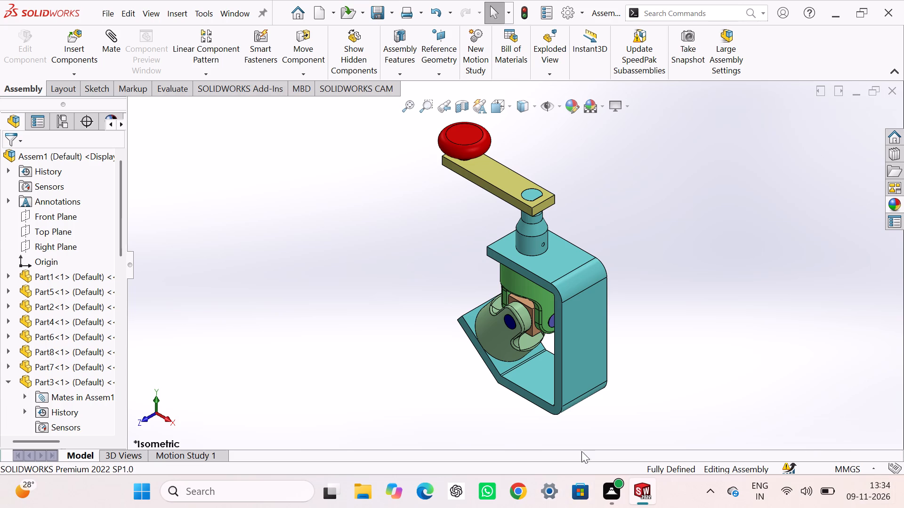
middle_click_drag(641, 279, 738, 323)
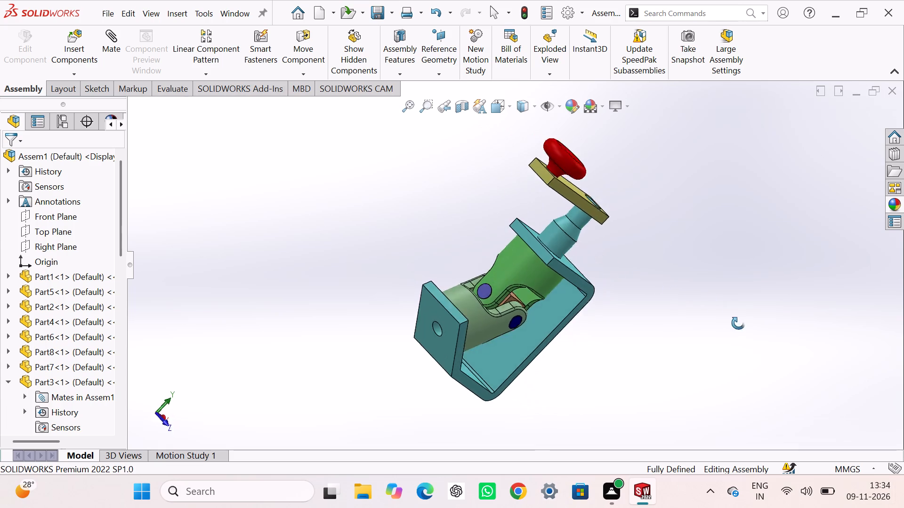
middle_click_drag(738, 323, 599, 275)
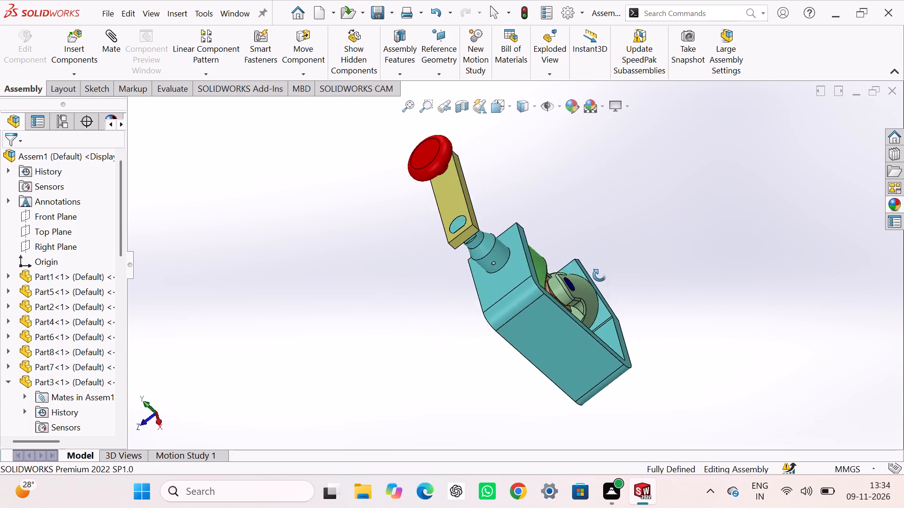
middle_click_drag(599, 275, 729, 328)
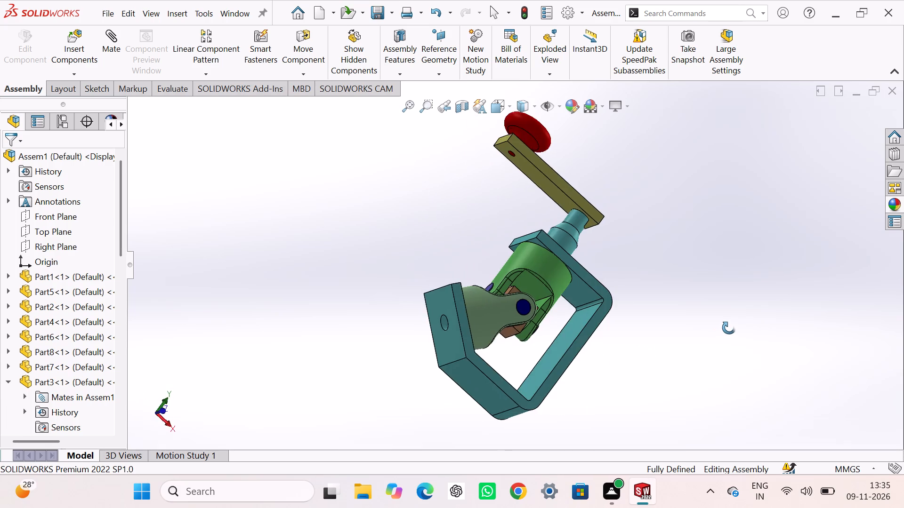
middle_click_drag(729, 328, 667, 325)
scroll(464, 325, "down", 3)
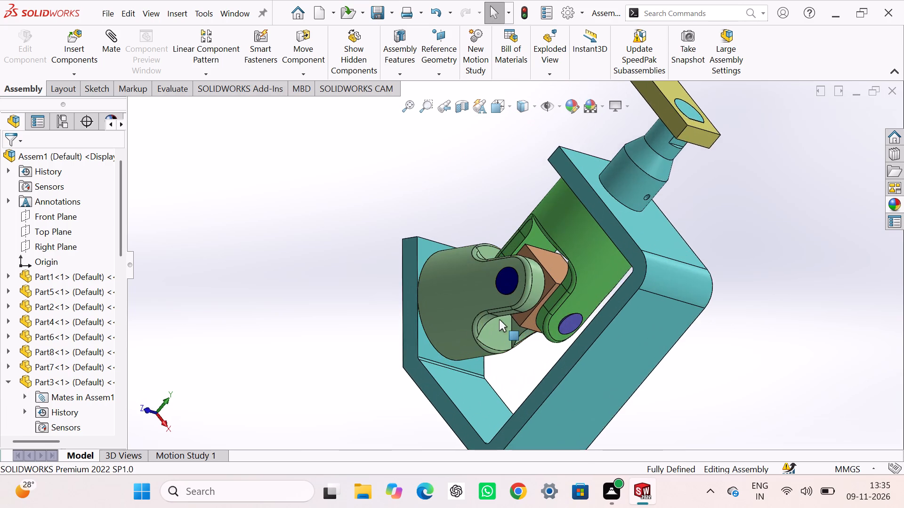
scroll(499, 319, "down", 3)
scroll(541, 323, "up", 4)
scroll(541, 323, "down", 2)
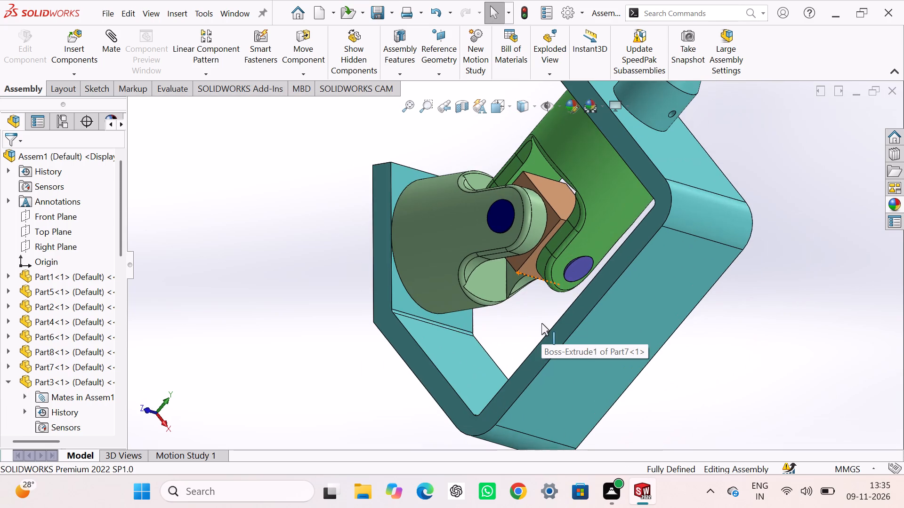
scroll(541, 323, "up", 6)
scroll(574, 211, "down", 3)
scroll(573, 209, "up", 4)
scroll(573, 209, "down", 7)
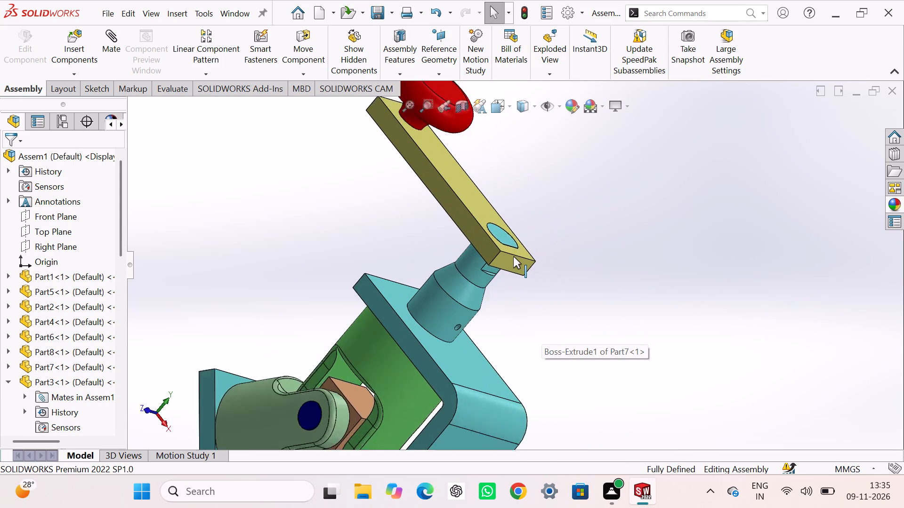
scroll(508, 262, "down", 2)
middle_click_drag(507, 263, 379, 189)
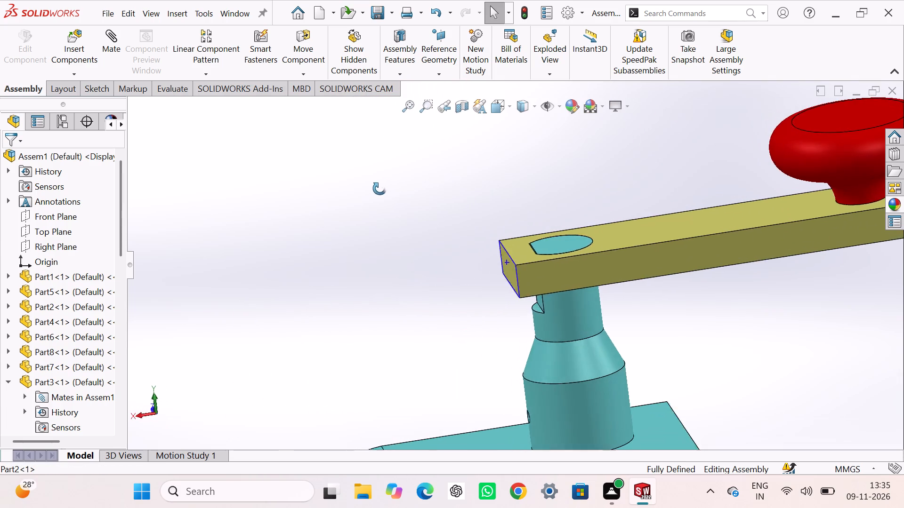
middle_click_drag(379, 189, 600, 362)
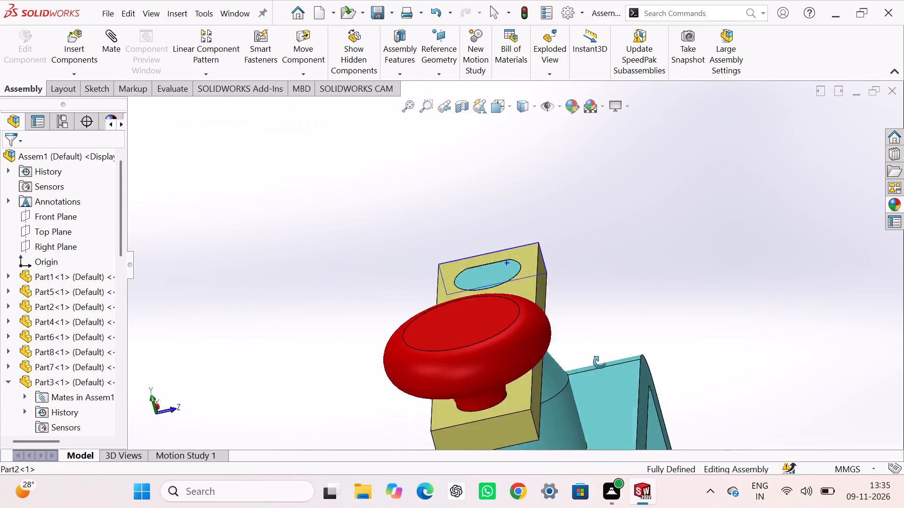
middle_click_drag(600, 362, 562, 362)
scroll(562, 362, "up", 7)
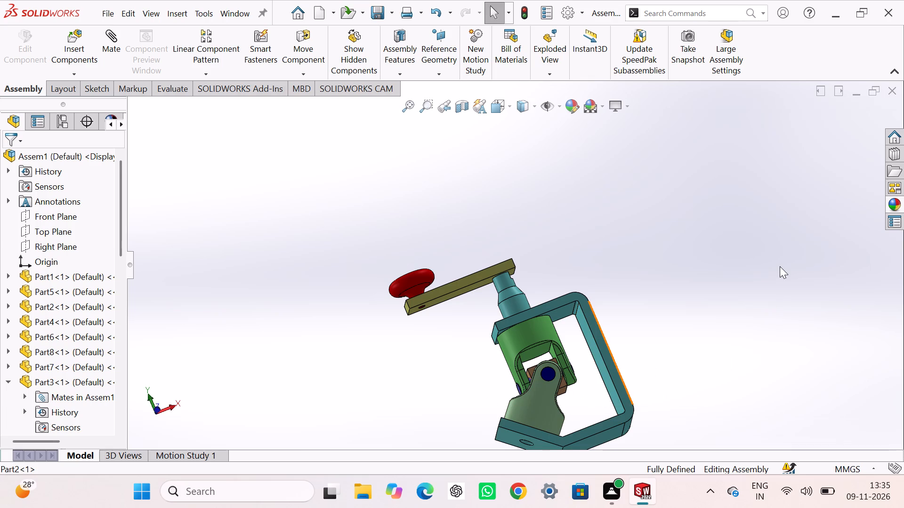
key("ctrl+7")
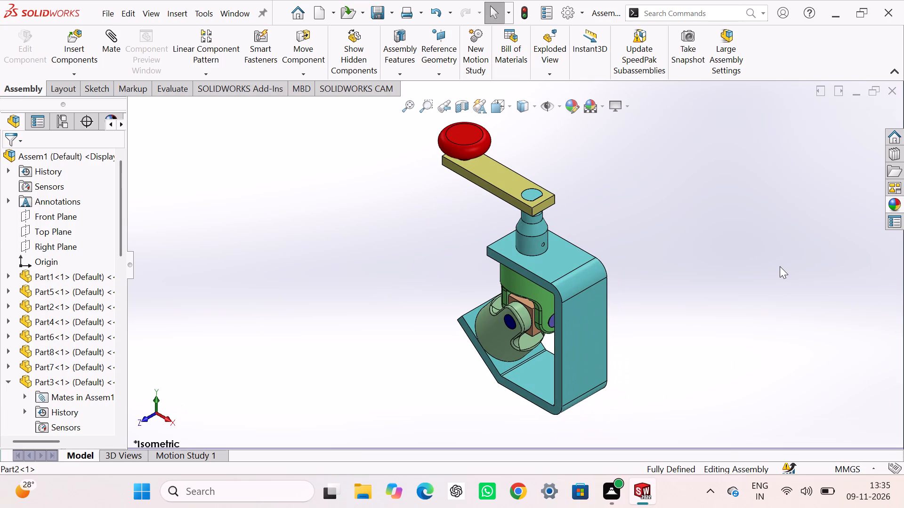
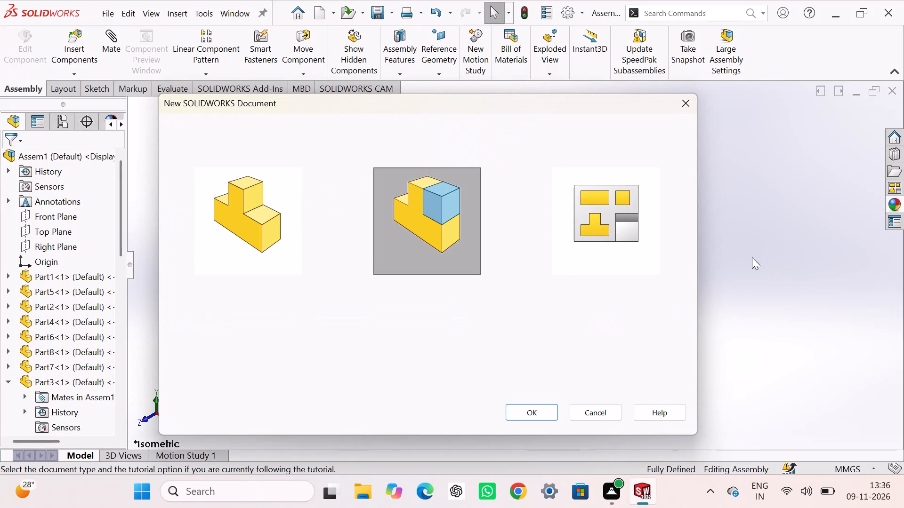
Create a new drawing document with the standard A0 (ISO) sheet size and its sheet format displayed.
left_click(637, 213)
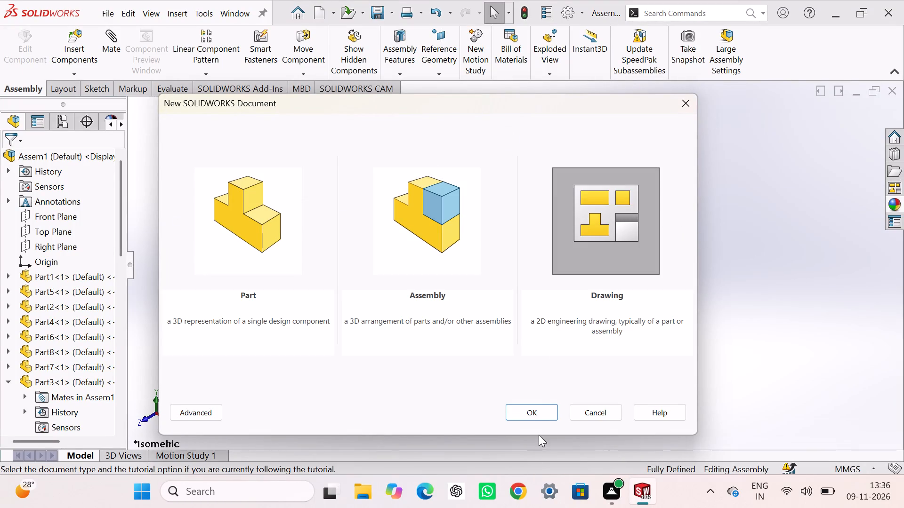
left_click(540, 408)
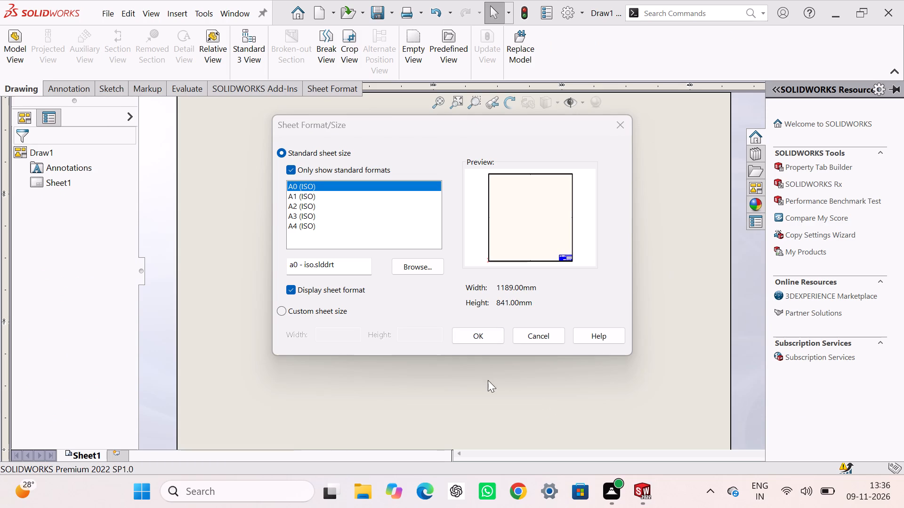
left_click(489, 336)
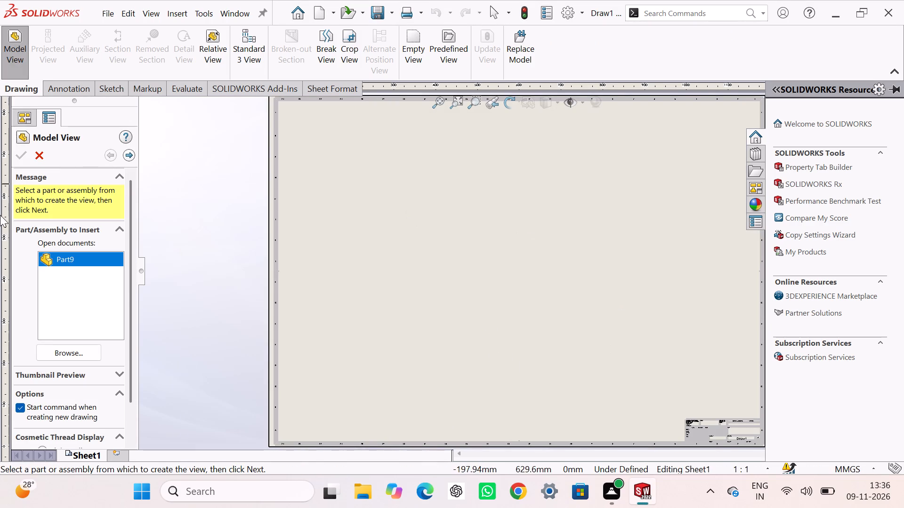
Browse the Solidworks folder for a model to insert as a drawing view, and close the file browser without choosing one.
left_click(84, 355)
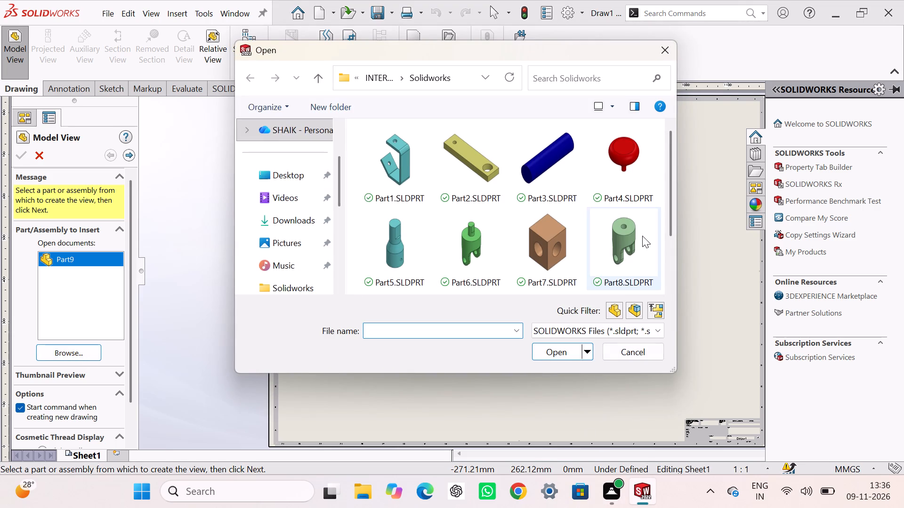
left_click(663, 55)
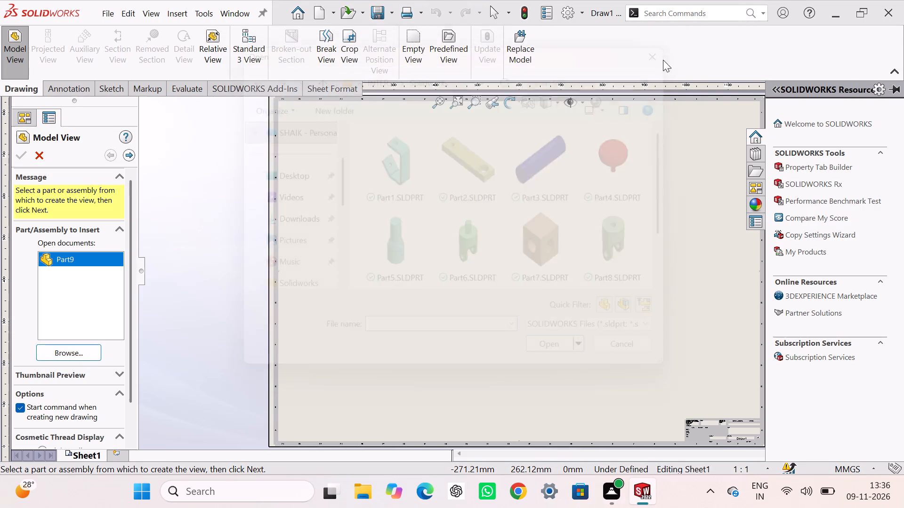
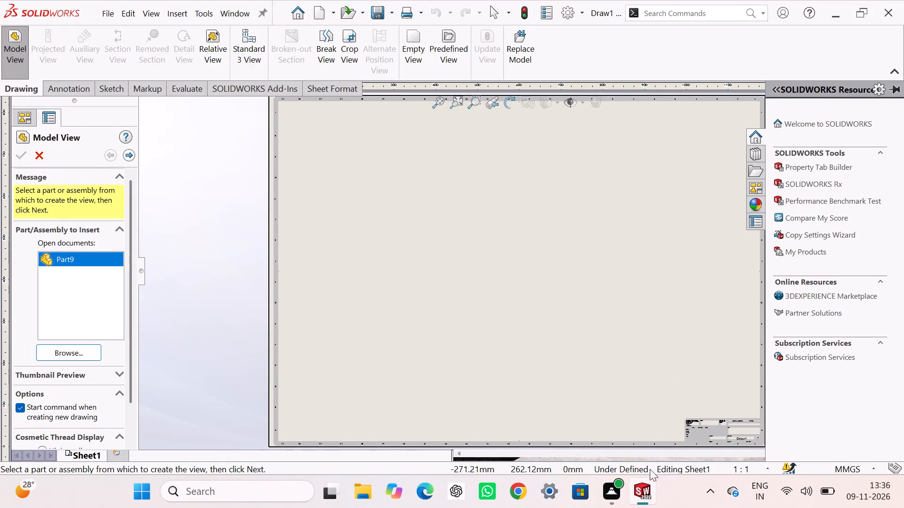
Switch from the new drawing to the Assem1 crank-driven universal joint assembly and save it.
left_click(613, 429)
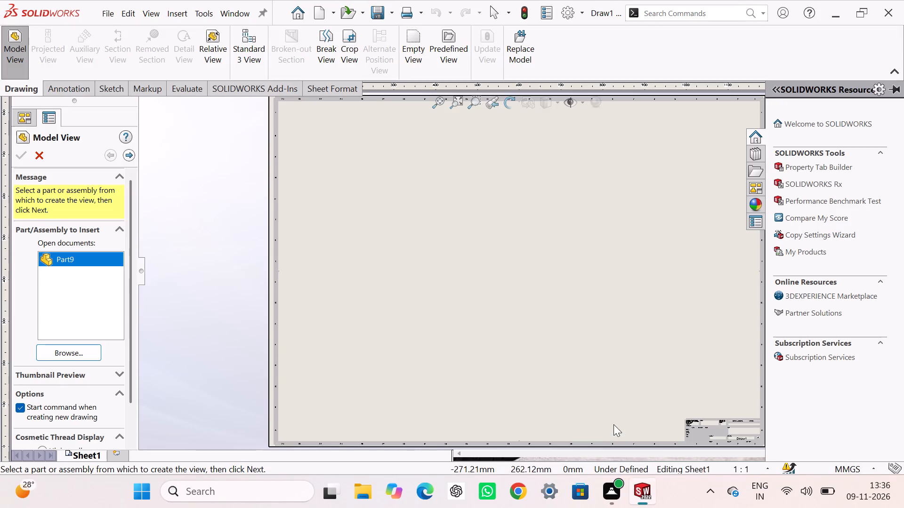
left_click(698, 264)
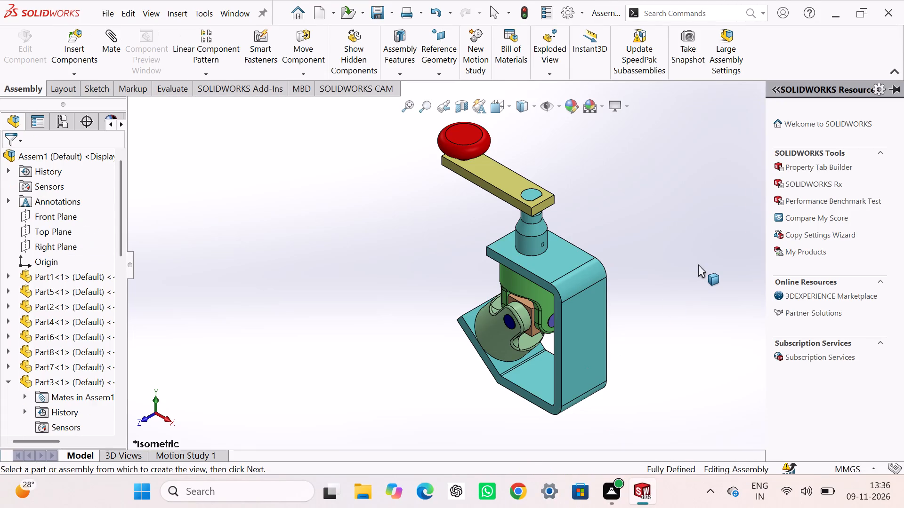
key("ctrl+s")
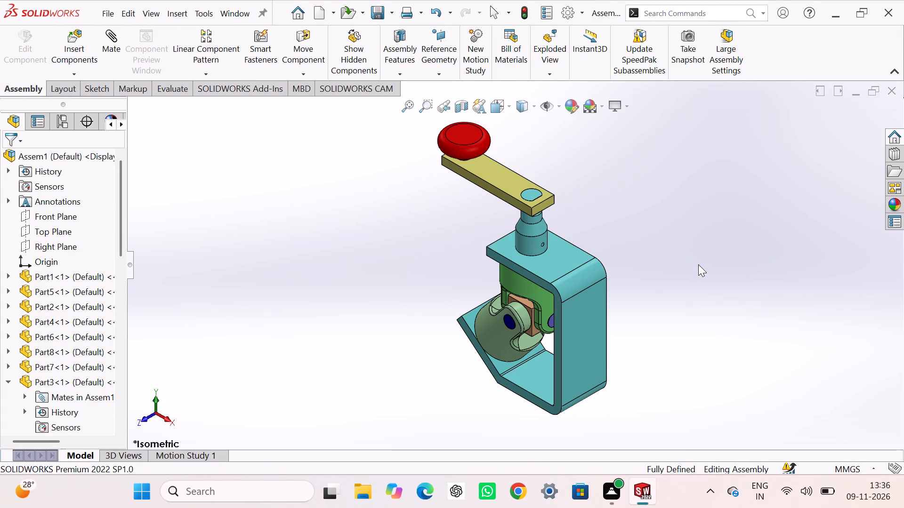
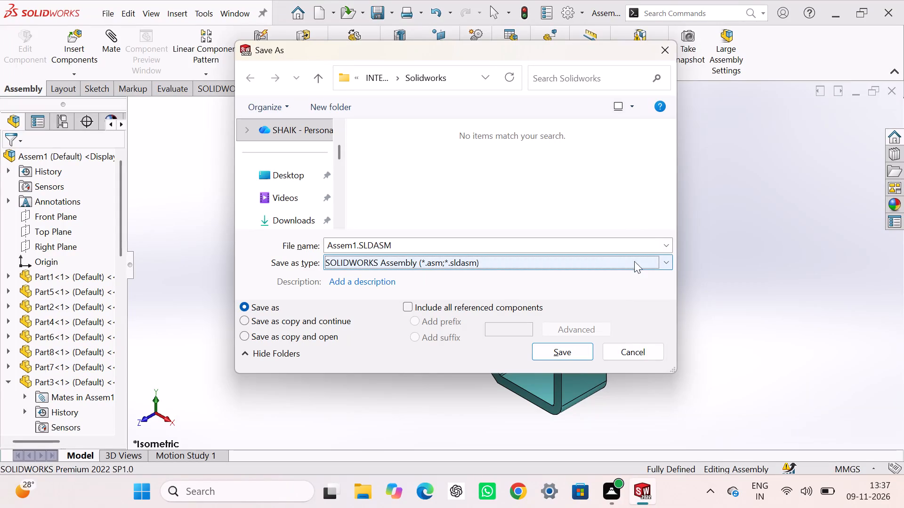
Save the assembly under the file name "universal coupling joint".
left_click(656, 347)
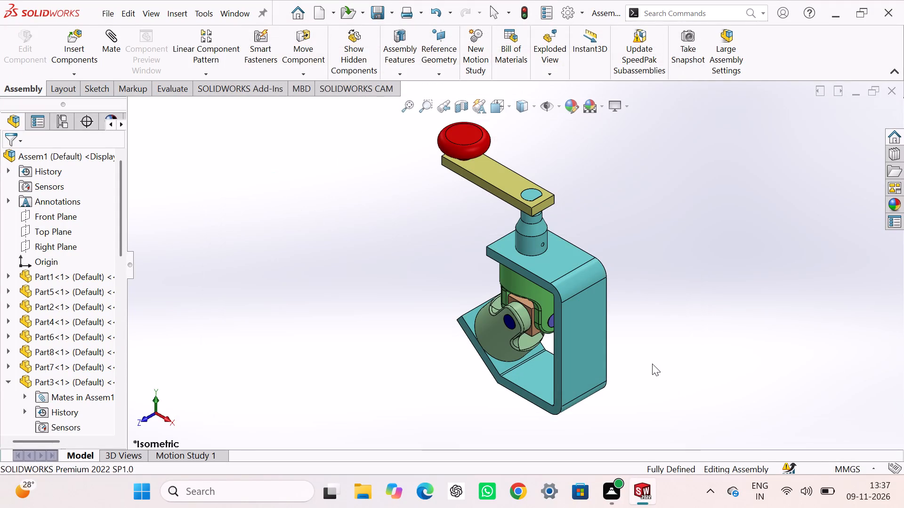
key("ctrl+s")
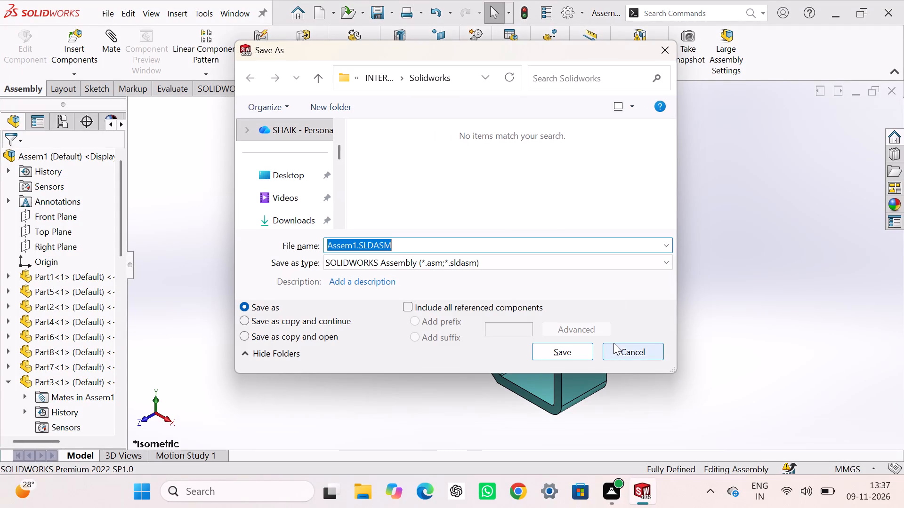
type("uni")
type("versal couplin")
type("g")
key("space")
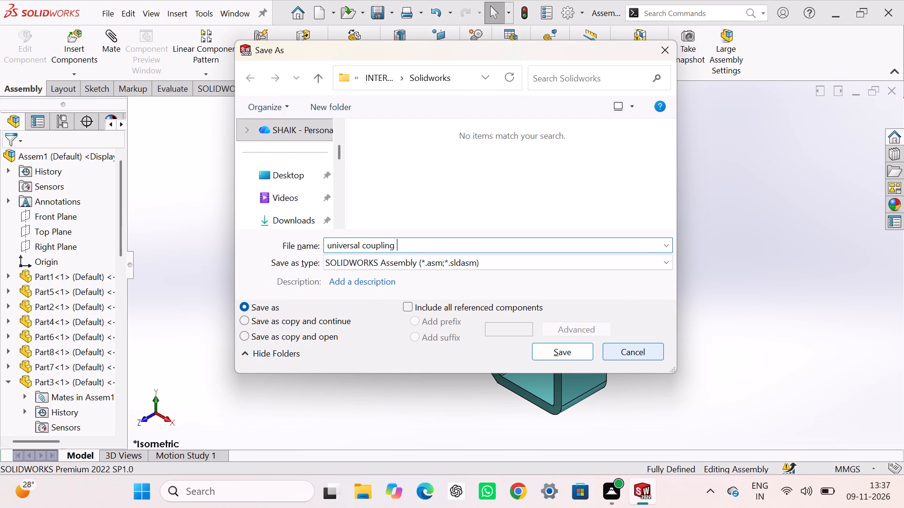
type("joint")
key("Return")
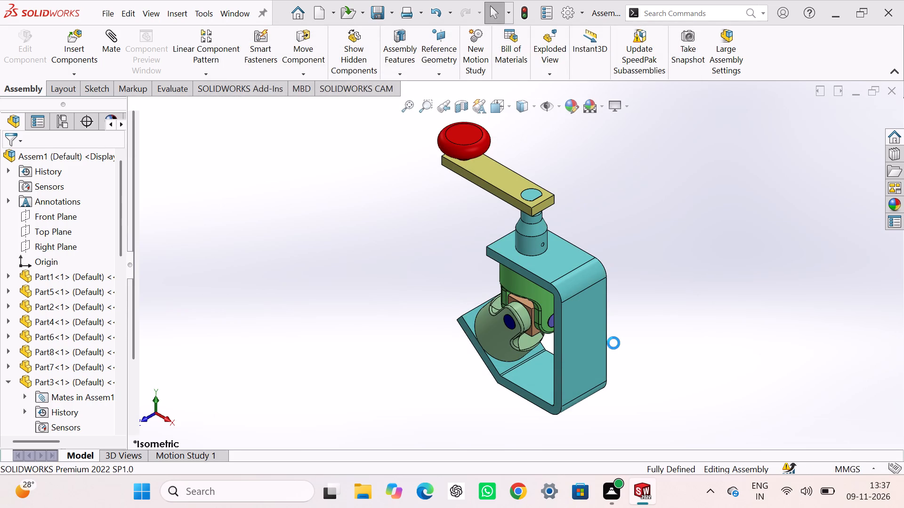
Create a new drawing document.
key("ctrl+n")
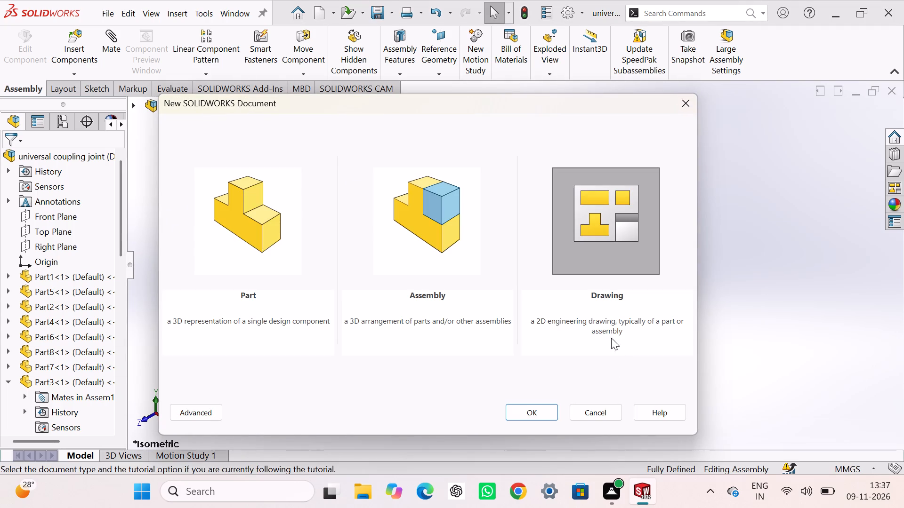
left_click(548, 416)
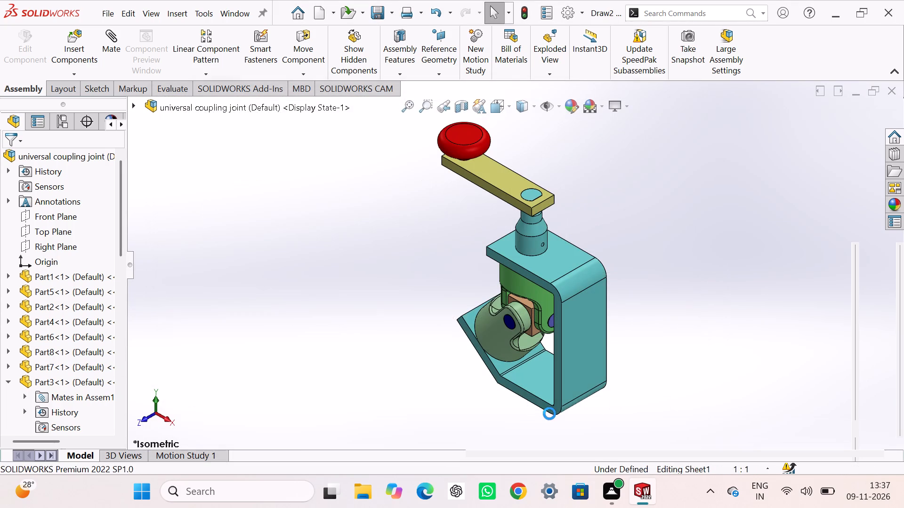
left_click(490, 334)
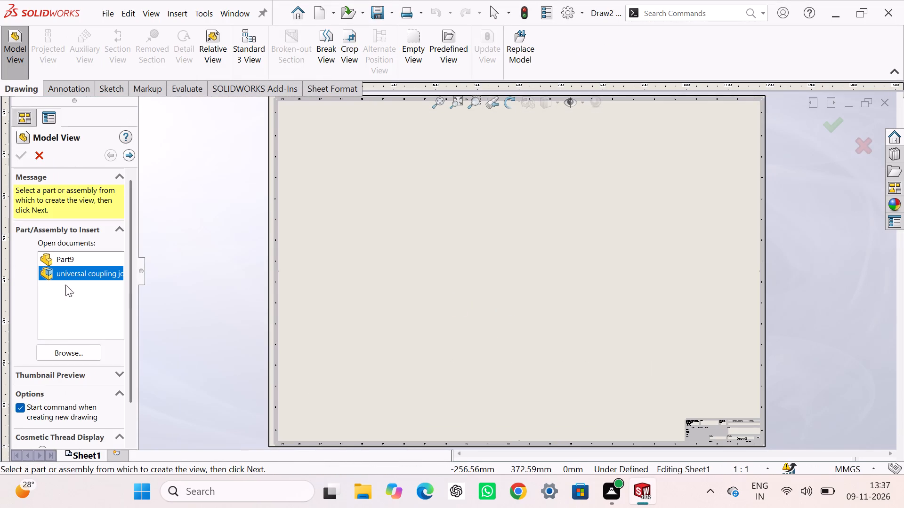
Insert the isometric view of the universal coupling joint assembly on the sheet, just above the title block.
left_click(83, 349)
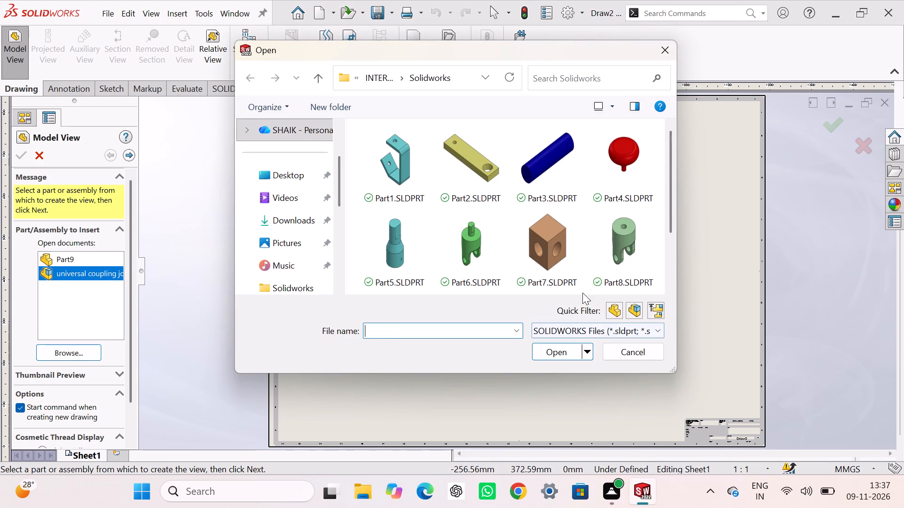
scroll(588, 263, "down", 2)
double_click(472, 231)
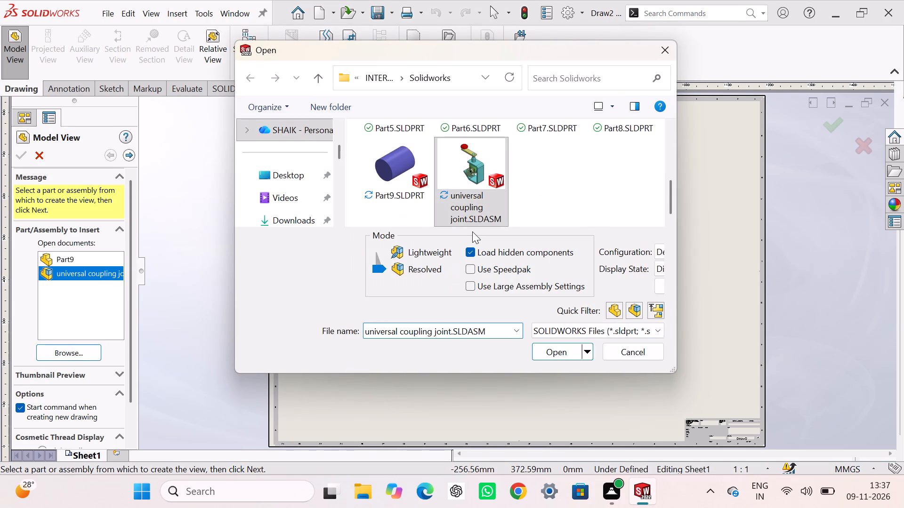
left_click(564, 350)
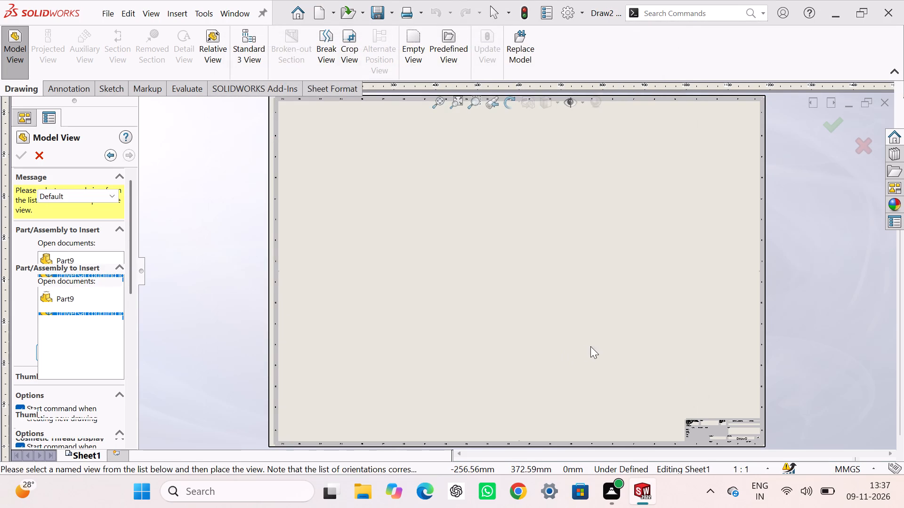
left_click(683, 316)
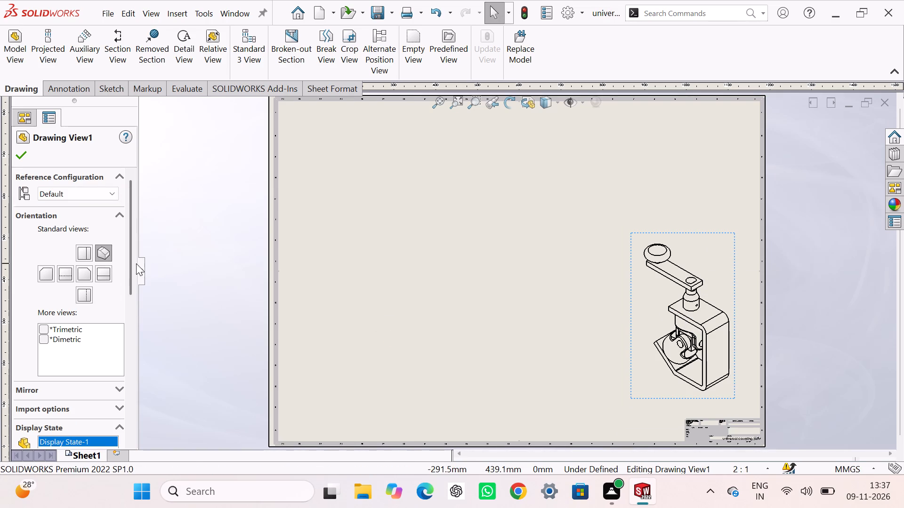
Set the display style of the assembly's isometric view to Shaded With Edges.
left_click_drag(130, 264, 133, 336)
left_click(113, 336)
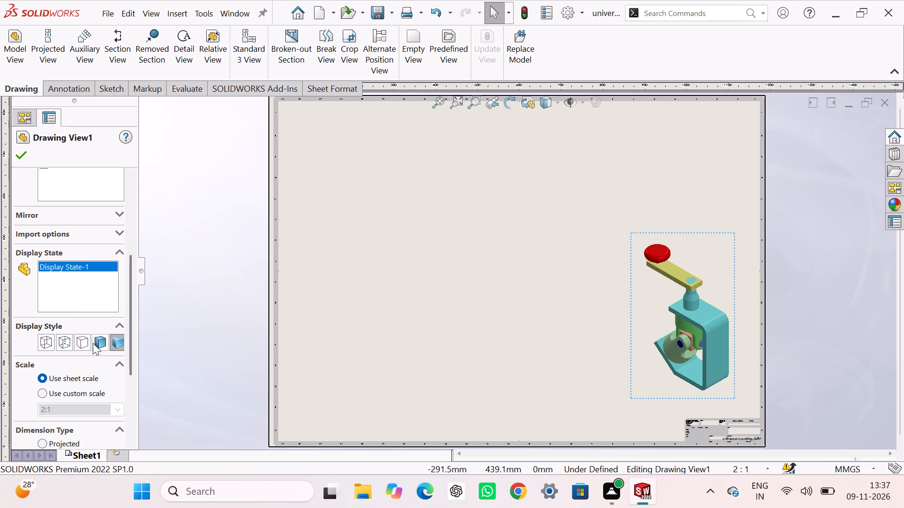
left_click(100, 342)
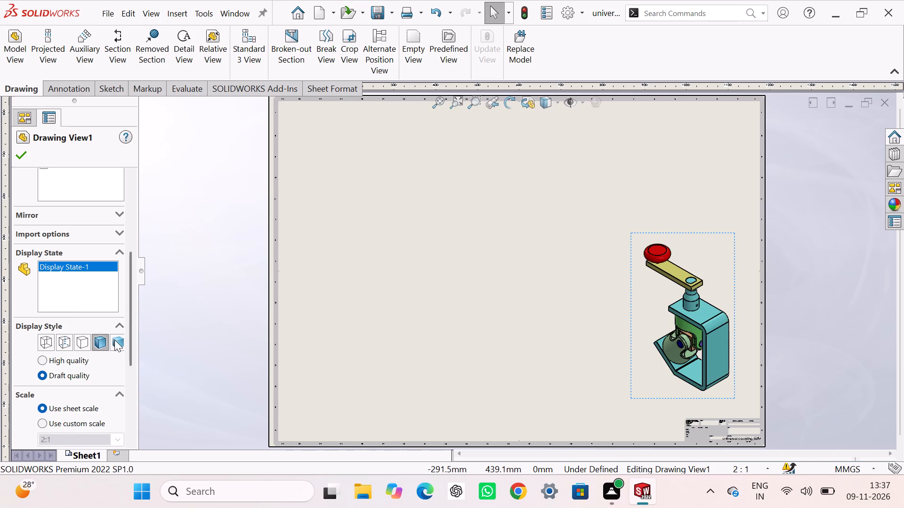
left_click(116, 340)
left_click(100, 338)
left_click(26, 155)
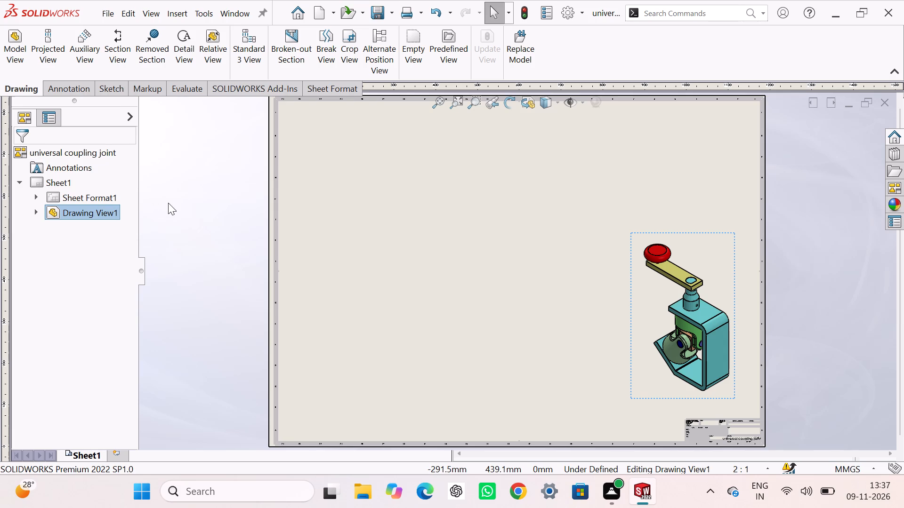
left_click(168, 203)
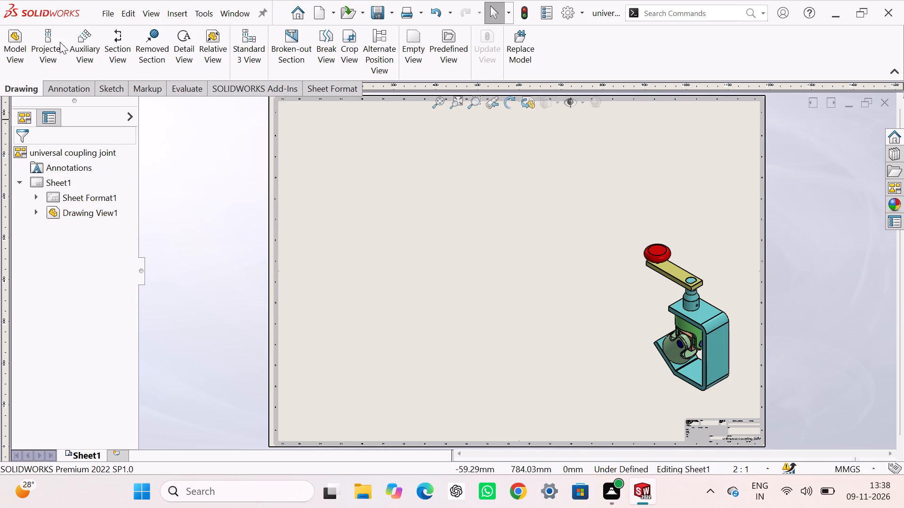
Insert a front view of Part1 near the sheet's upper-left corner, with its projected top view directly above it.
left_click(17, 41)
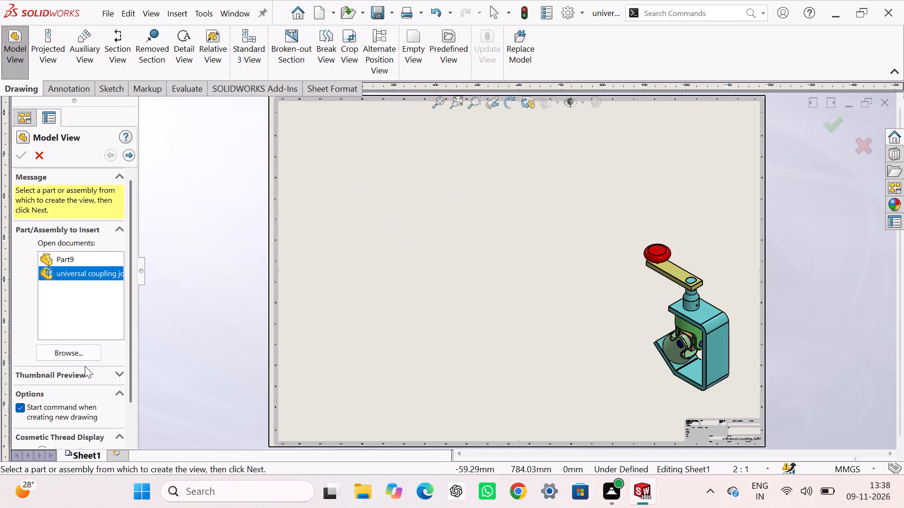
left_click(82, 355)
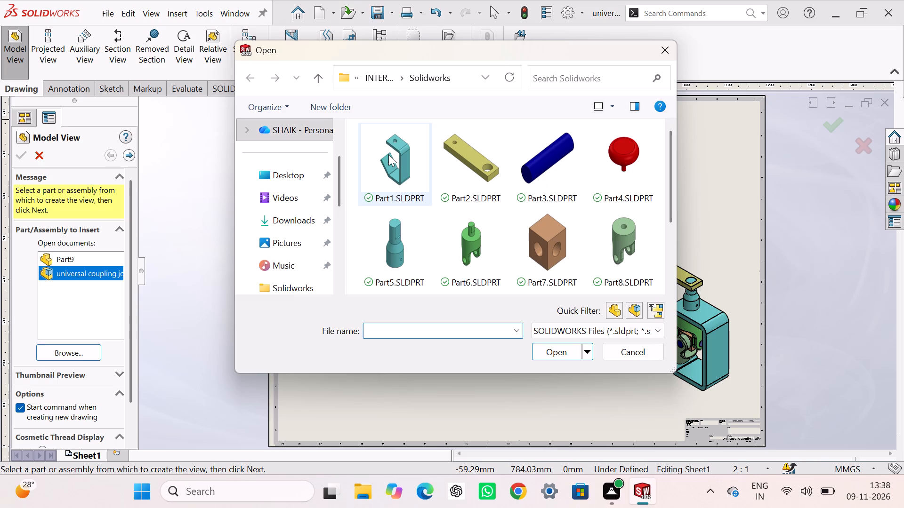
left_click(388, 154)
left_click(555, 353)
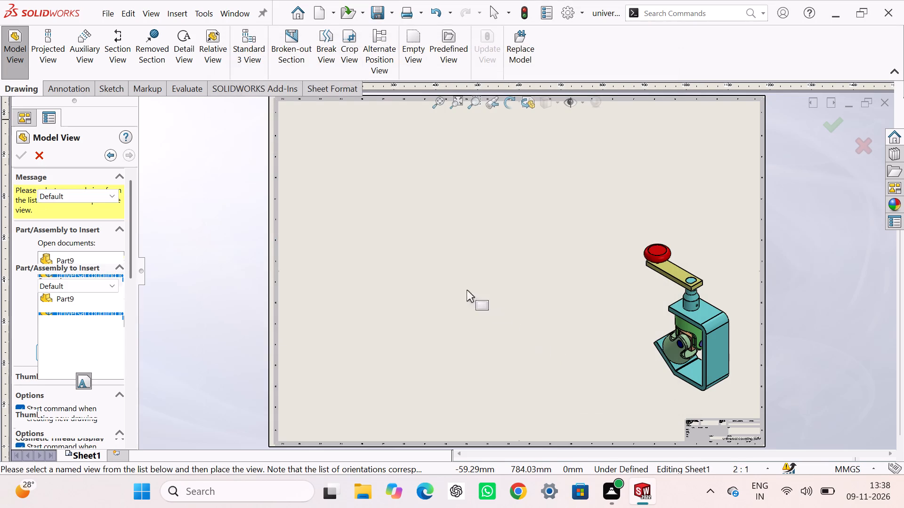
scroll(333, 197, "up", 2)
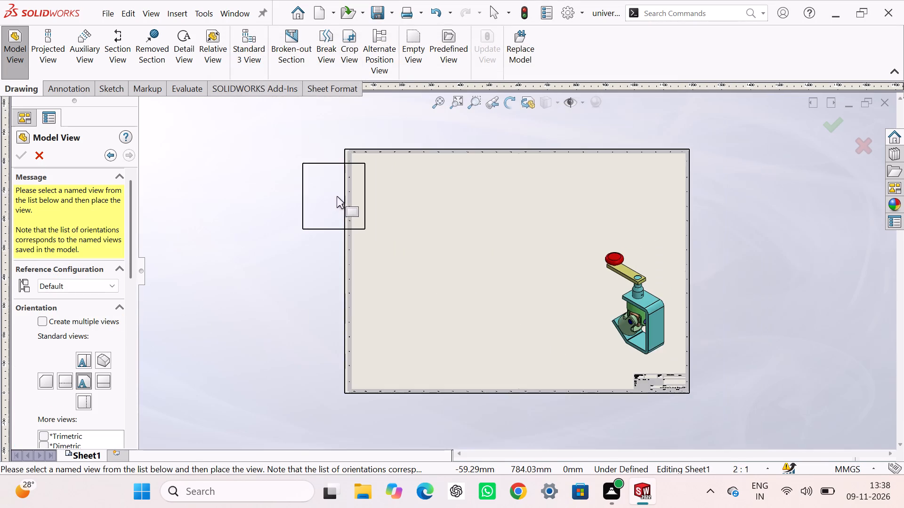
scroll(353, 196, "down", 5)
left_click(442, 252)
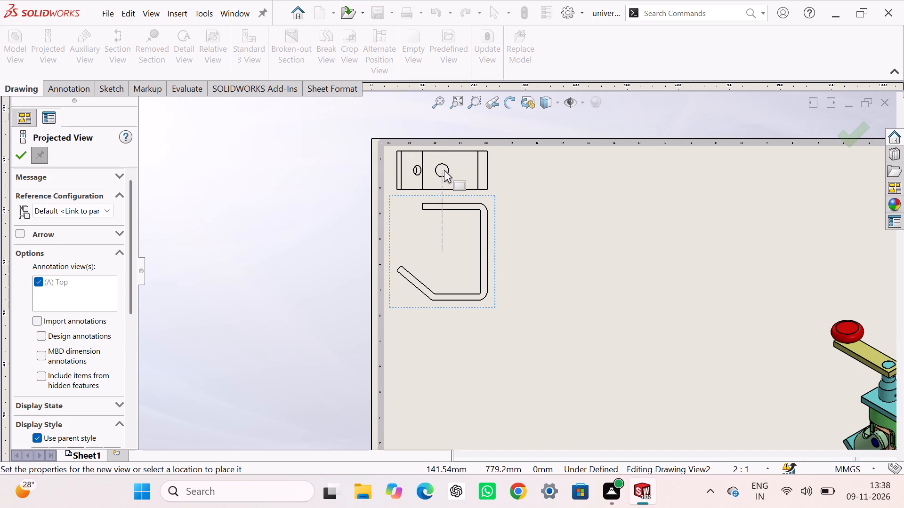
left_click(444, 170)
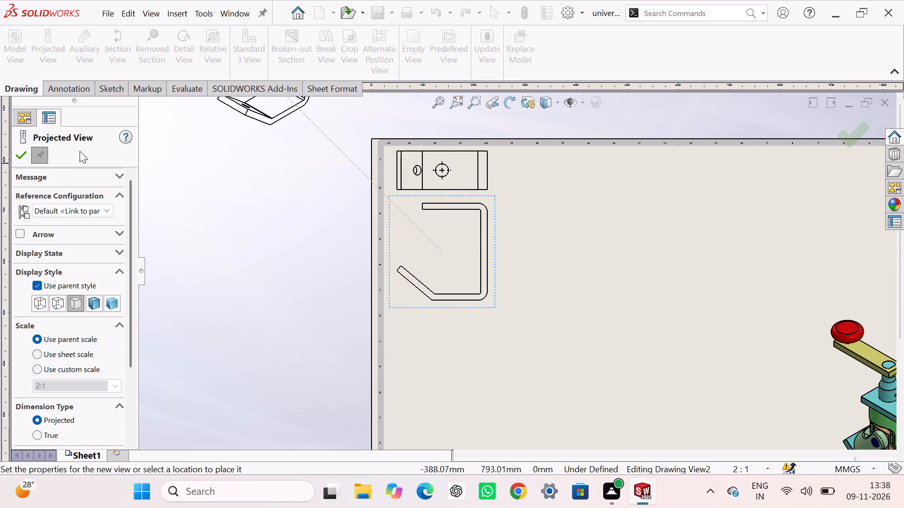
left_click(18, 155)
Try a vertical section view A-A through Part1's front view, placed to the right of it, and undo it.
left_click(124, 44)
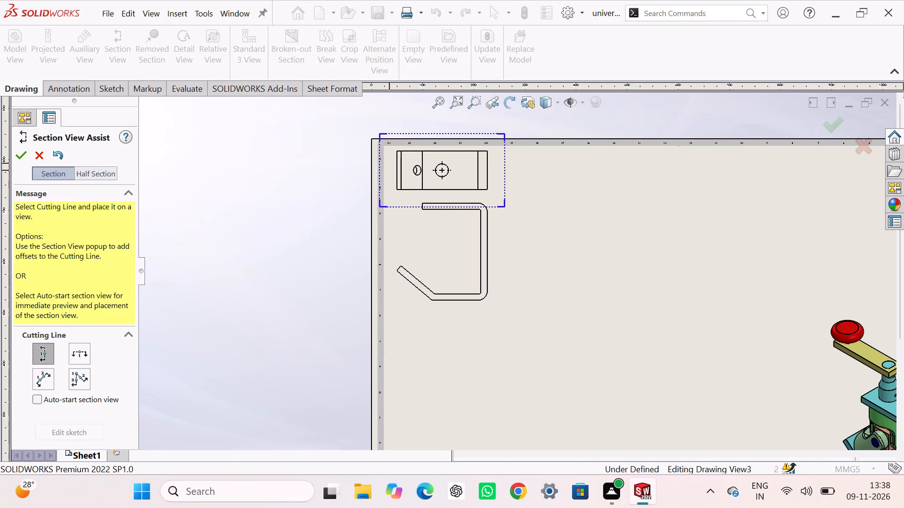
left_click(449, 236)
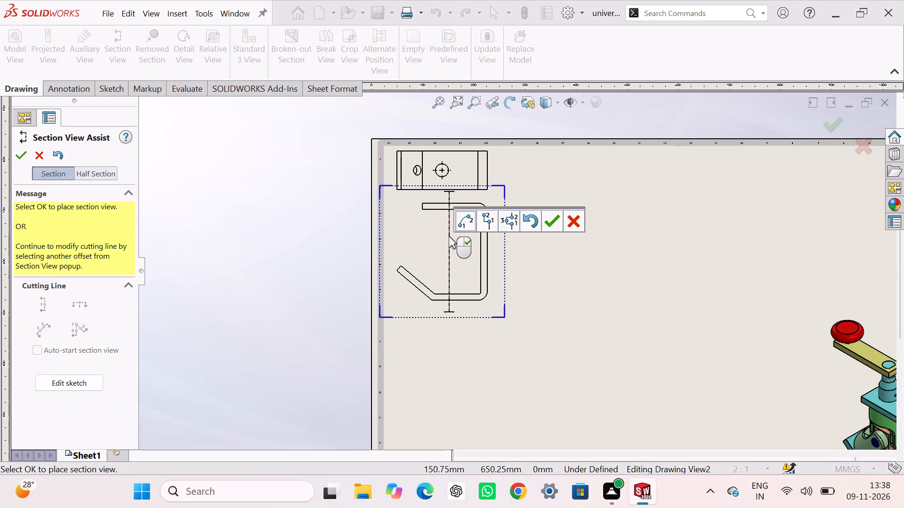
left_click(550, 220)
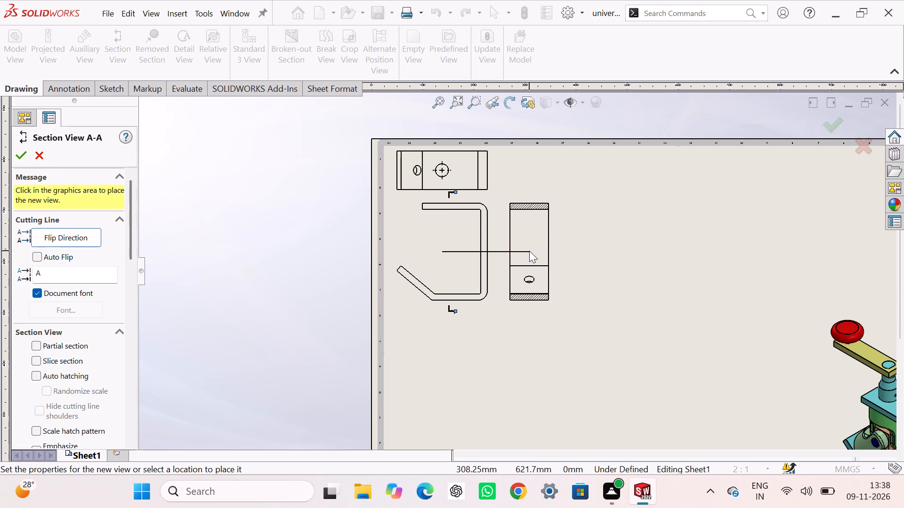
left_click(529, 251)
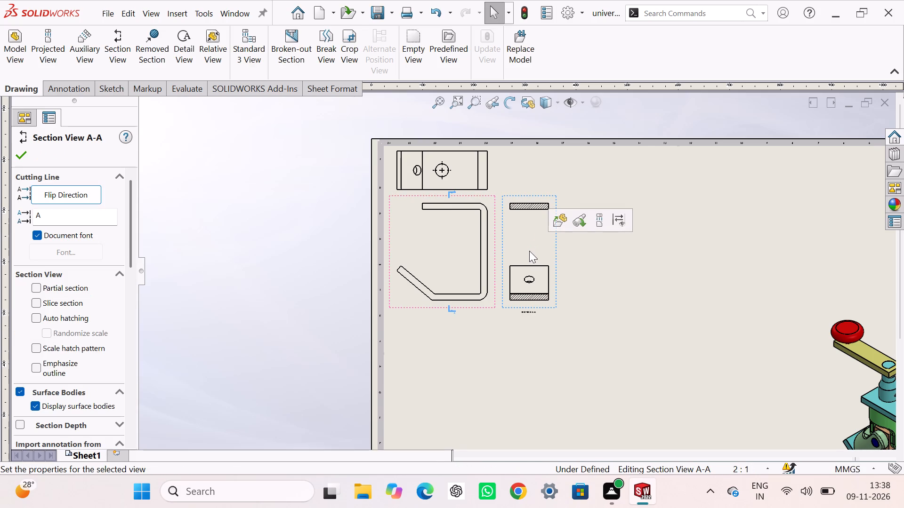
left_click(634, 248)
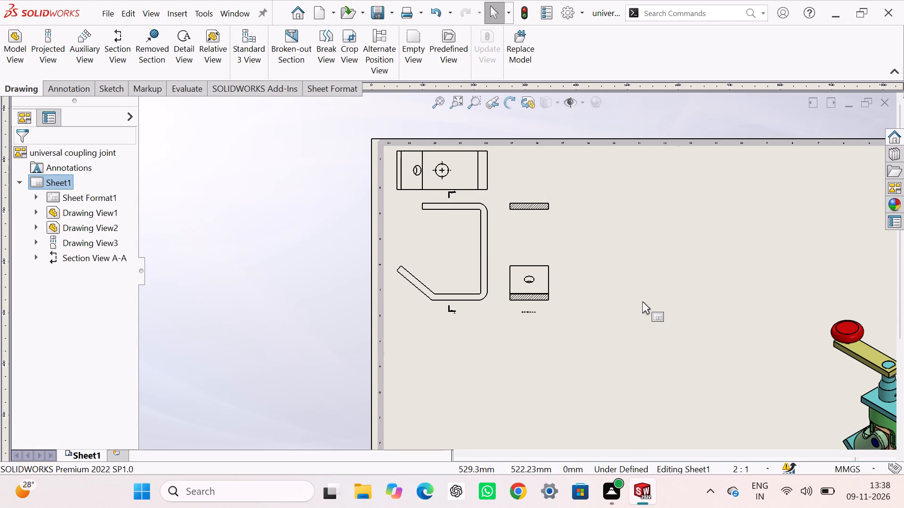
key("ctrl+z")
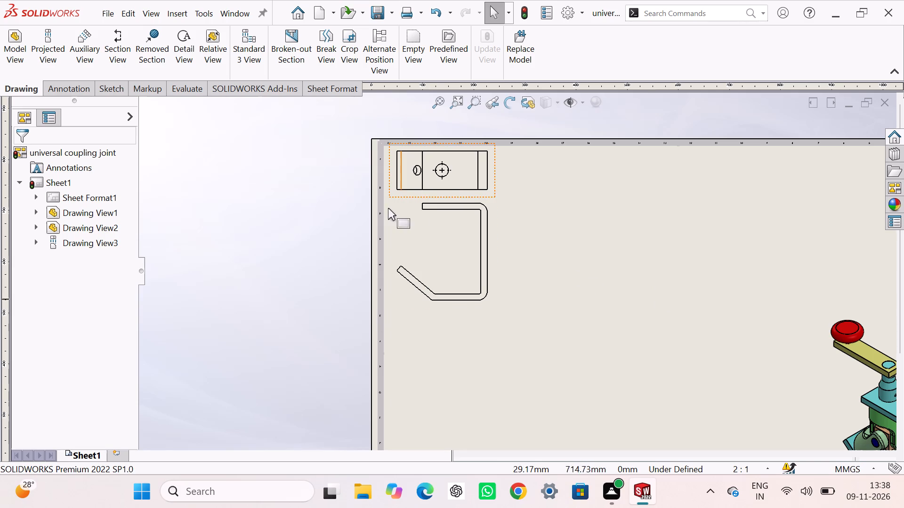
Set the display style of Part1's front view to Hidden Lines Visible.
left_click(491, 242)
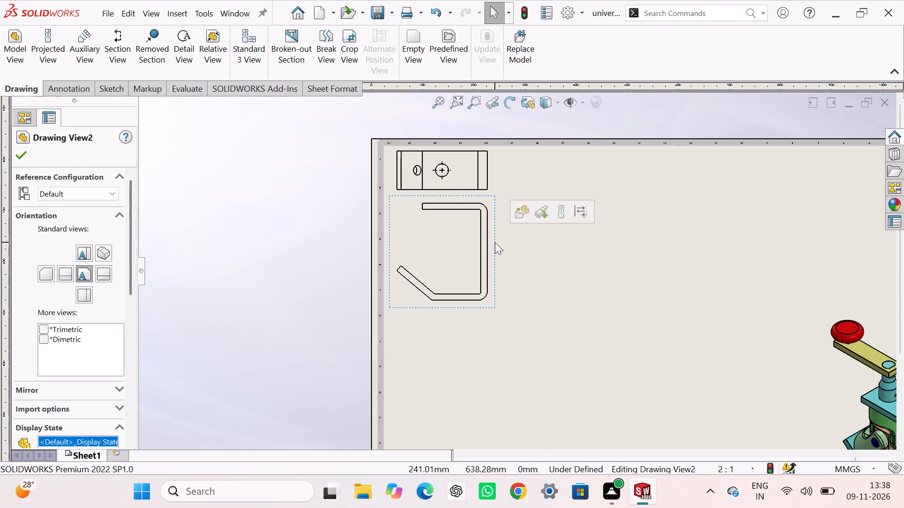
left_click(495, 242)
left_click_drag(132, 254, 132, 259)
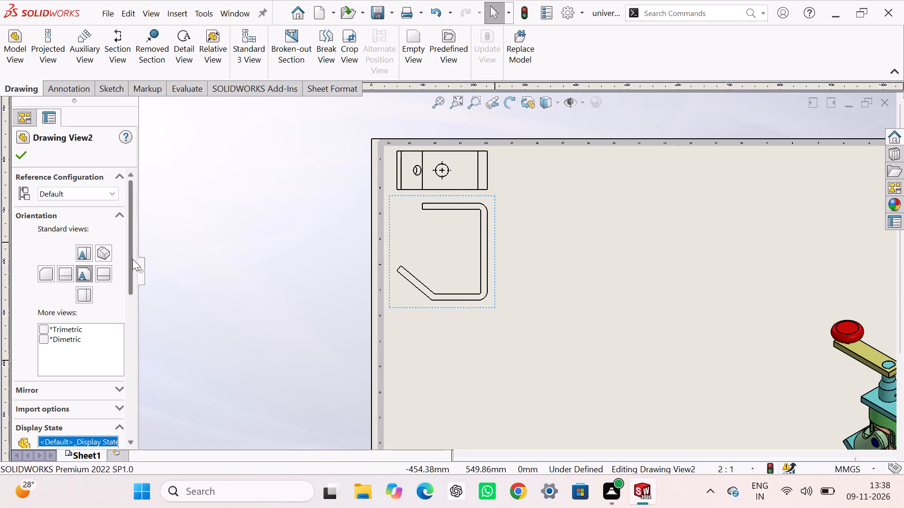
left_click_drag(132, 259, 126, 352)
left_click(65, 276)
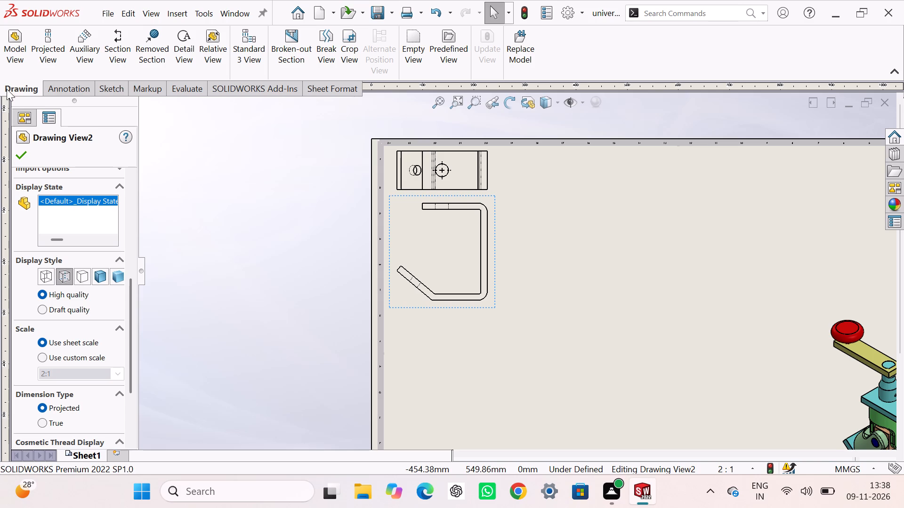
left_click(18, 156)
left_click(273, 246)
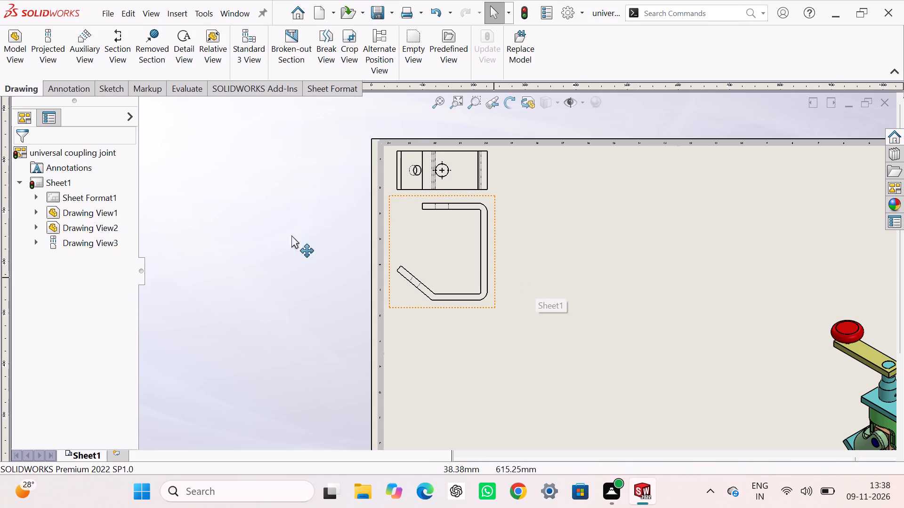
Dimension the hole's distance from the angled leg's free end and the leg's thickness in Part1's front view.
right_click_drag(279, 280, 283, 183)
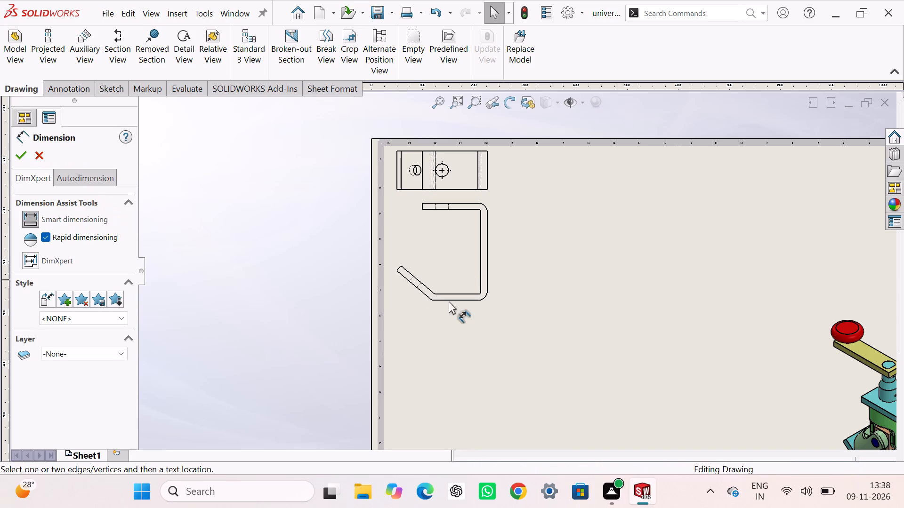
scroll(449, 301, "down", 7)
scroll(449, 301, "up", 3)
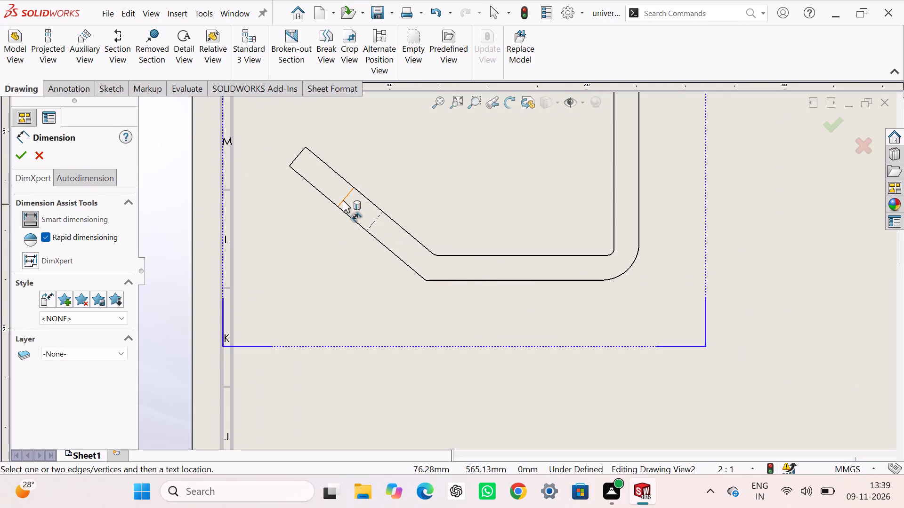
left_click(343, 200)
left_click(299, 153)
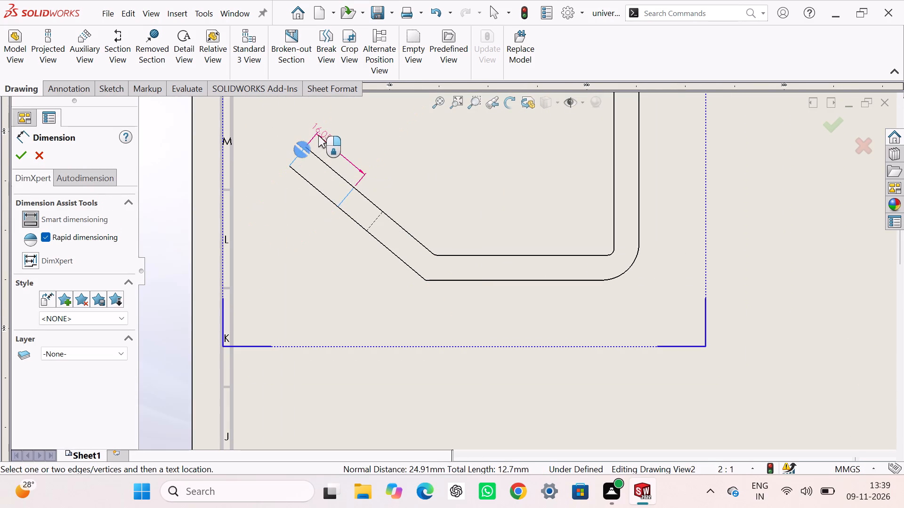
left_click(328, 141)
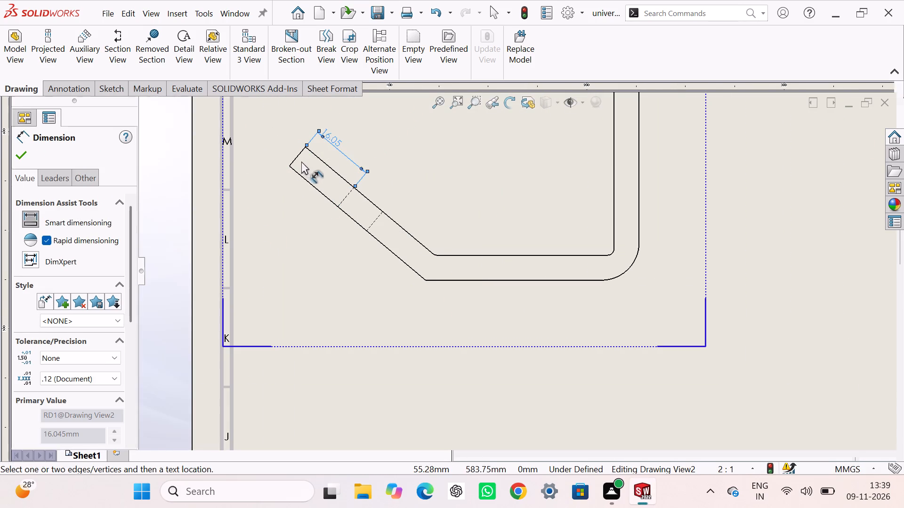
left_click(295, 158)
left_click(288, 146)
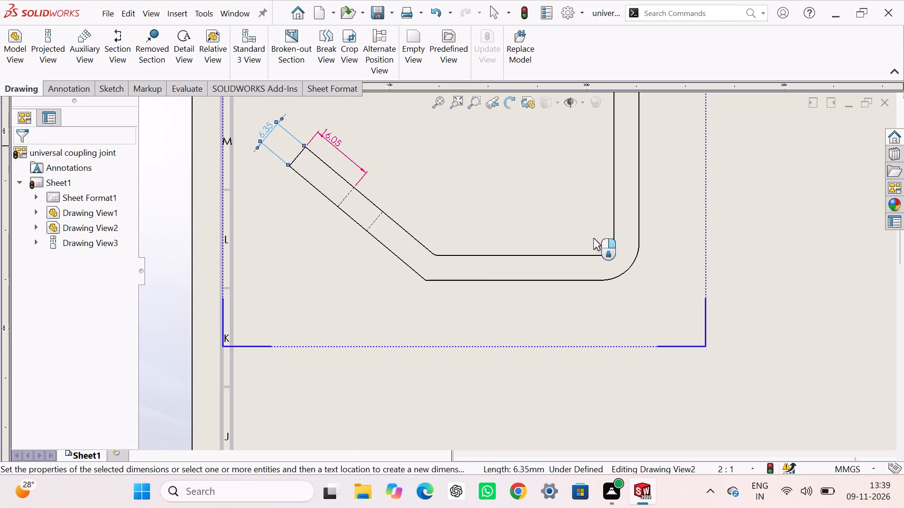
Dimension the outer and inner bend radii at the lower corner of Part1's front view.
scroll(639, 272, "up", 3)
scroll(599, 279, "down", 2)
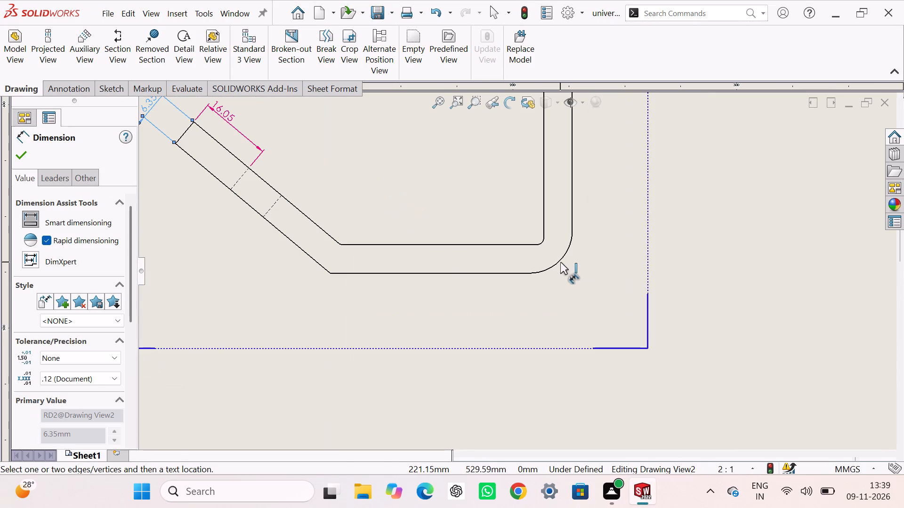
left_click(560, 261)
left_click(581, 287)
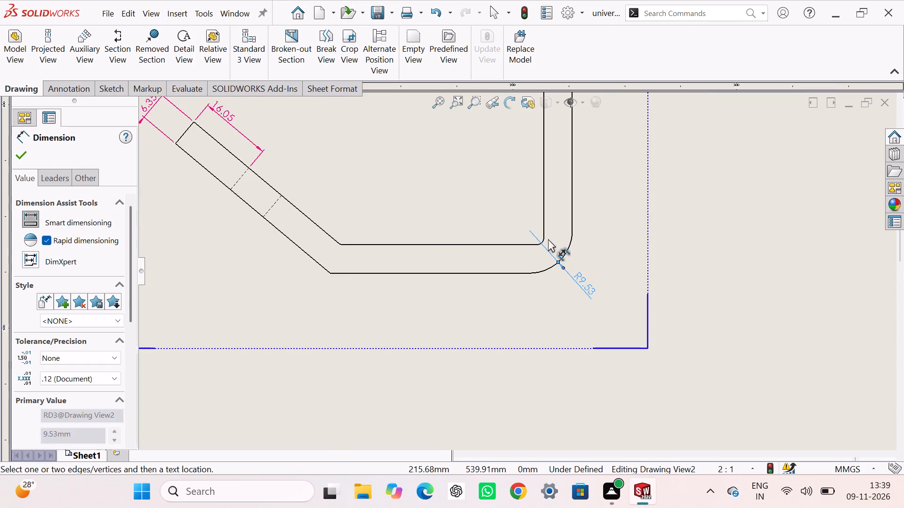
left_click(541, 243)
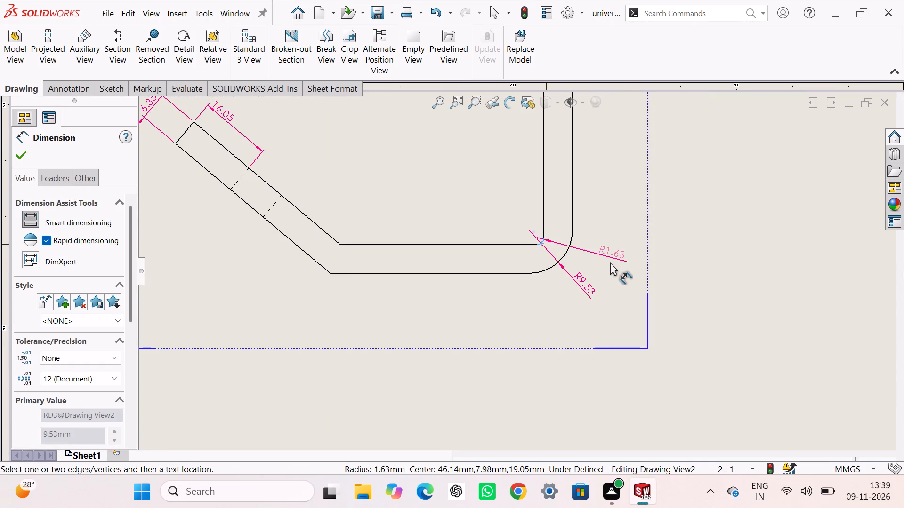
left_click(610, 262)
Dimension the length of the straight bottom outer edge in Part1's front view, placing the dimension below it.
scroll(606, 262, "up", 3)
scroll(562, 283, "up", 3)
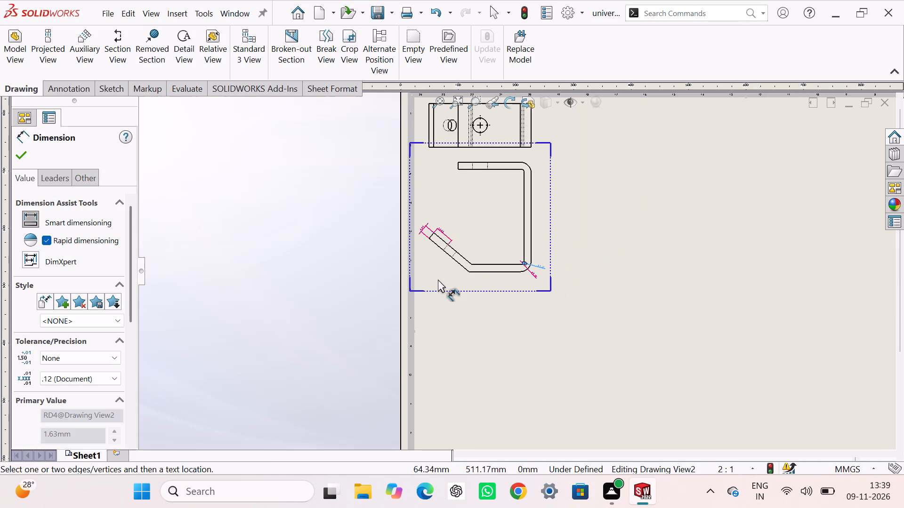
scroll(476, 270, "down", 5)
left_click(491, 275)
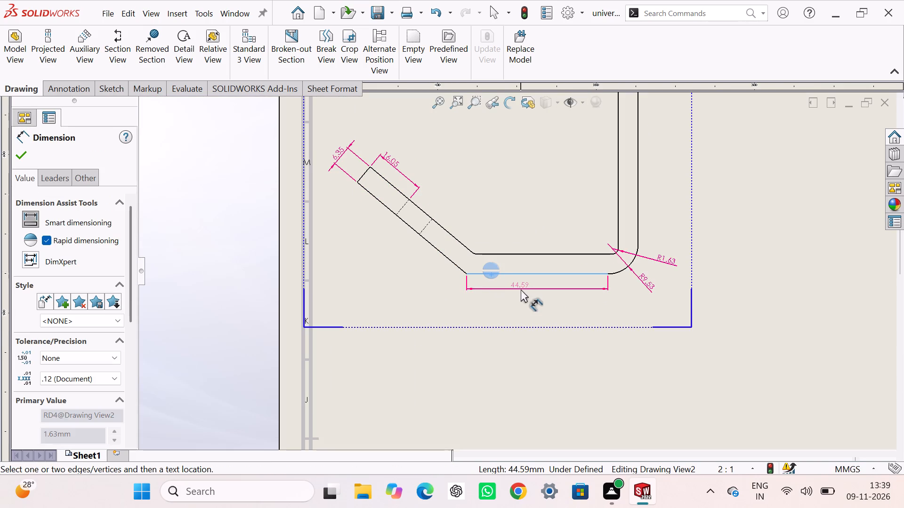
left_click(532, 298)
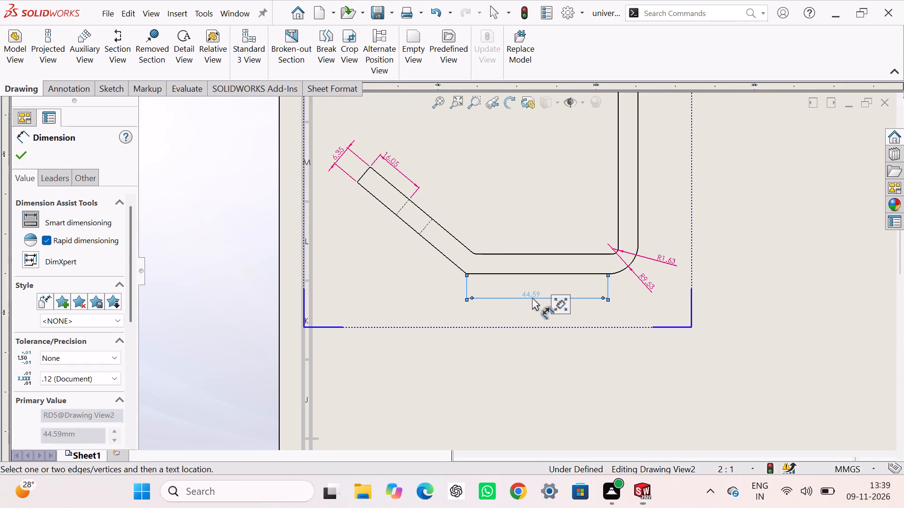
Dimension the upper leg horizontally from its free end to the vertical wall's outer face in Part1's front view.
scroll(532, 297, "up", 4)
scroll(569, 234, "up", 2)
scroll(528, 151, "down", 4)
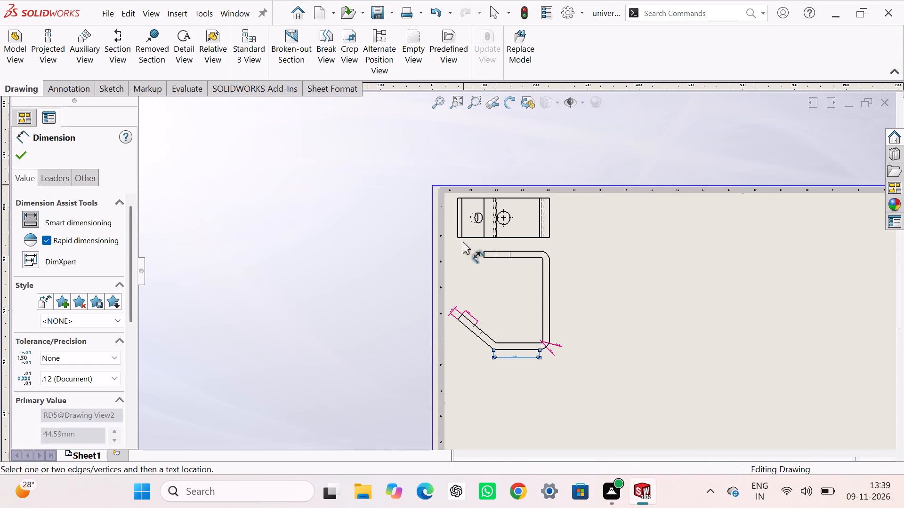
scroll(528, 276, "down", 9)
scroll(460, 251, "up", 2)
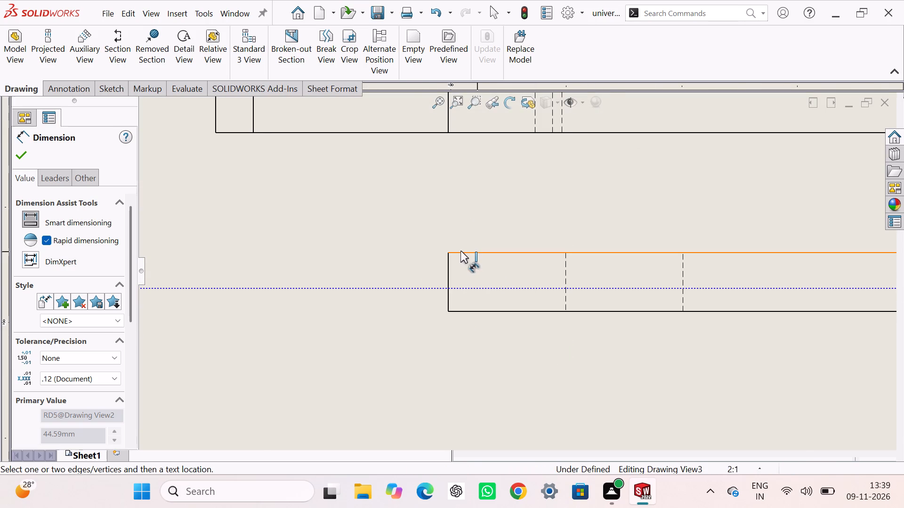
scroll(460, 251, "up", 5)
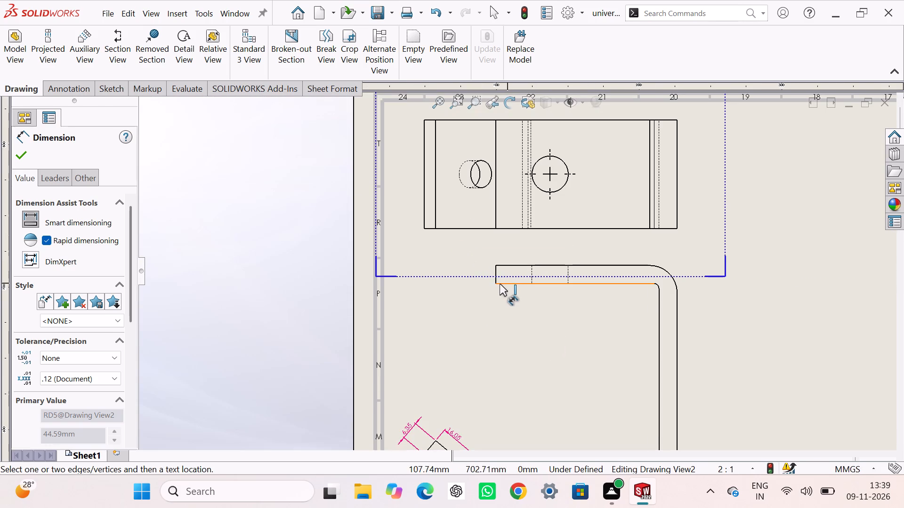
left_click(494, 281)
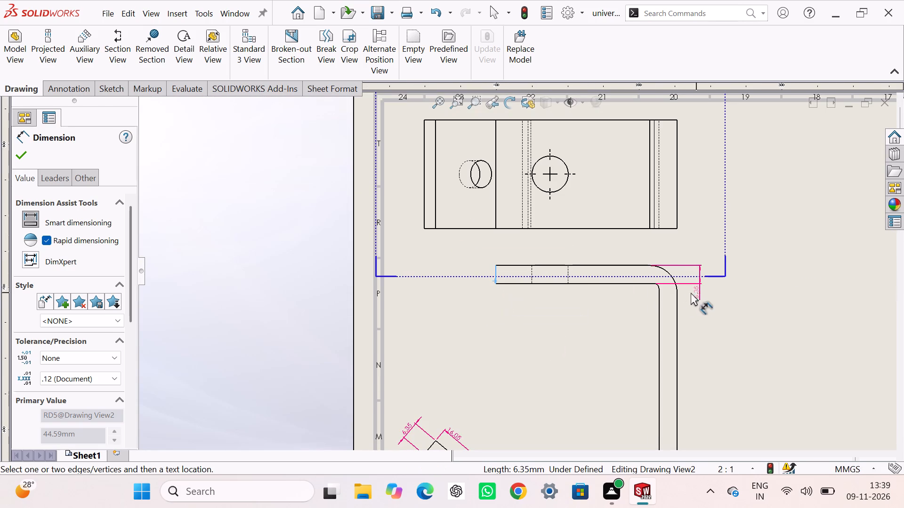
left_click(678, 303)
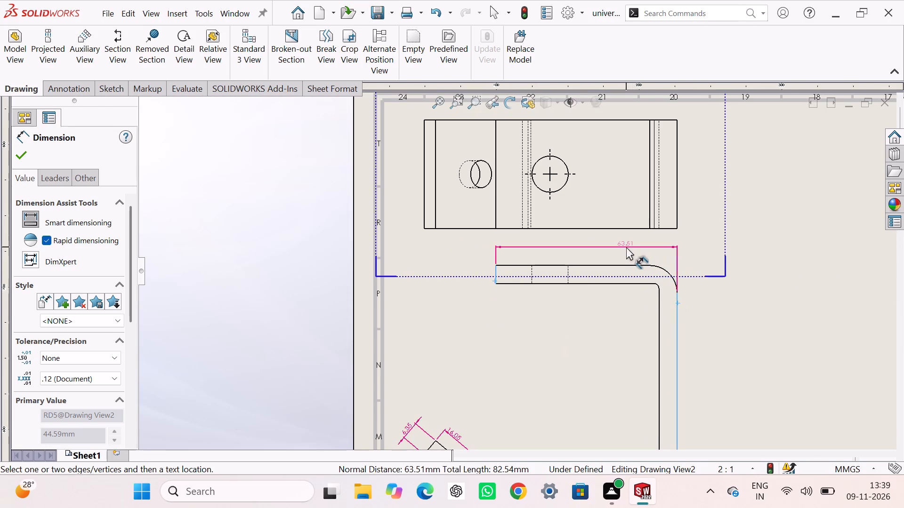
left_click(626, 247)
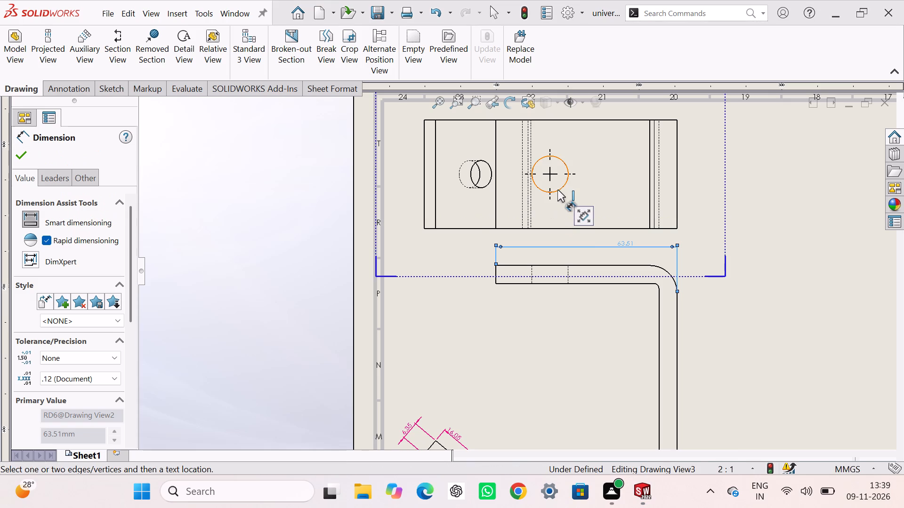
Dimension the round hole's diameter and the angled leg hole's true radius in Part1's top view.
left_click(557, 190)
left_click(438, 252)
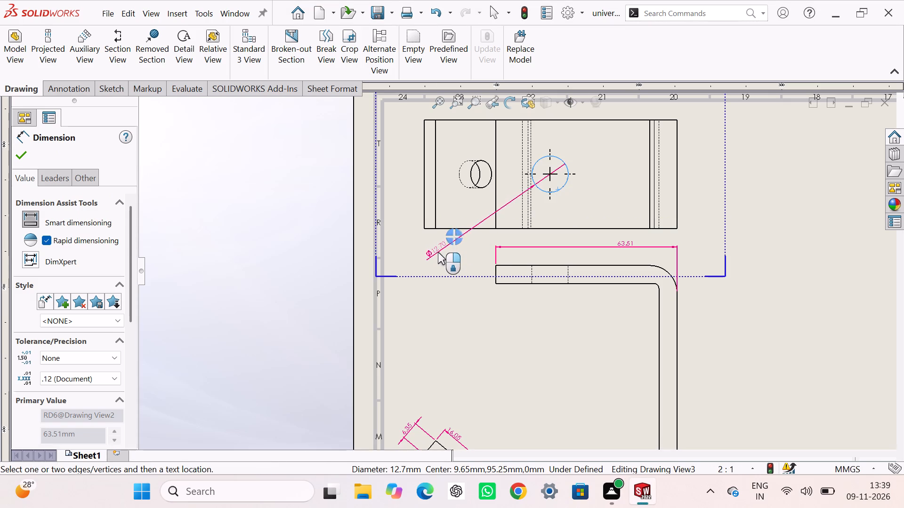
left_click(469, 175)
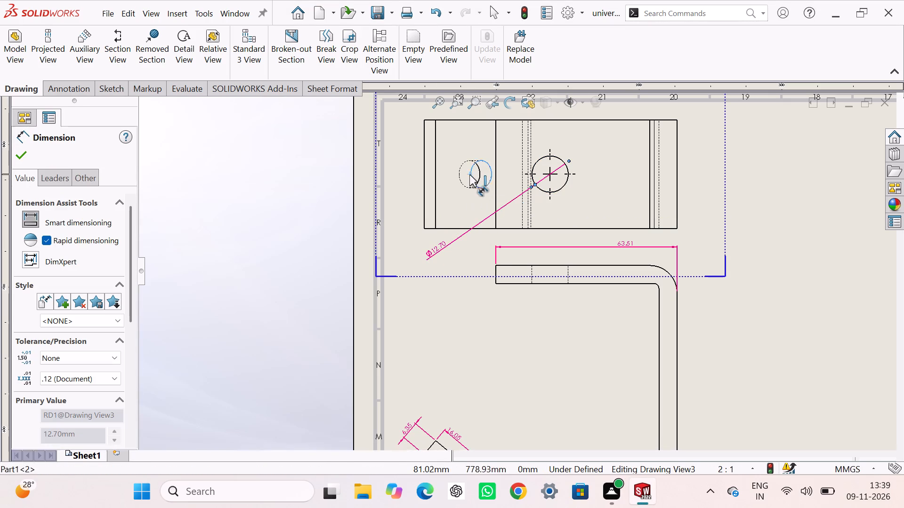
left_click(400, 195)
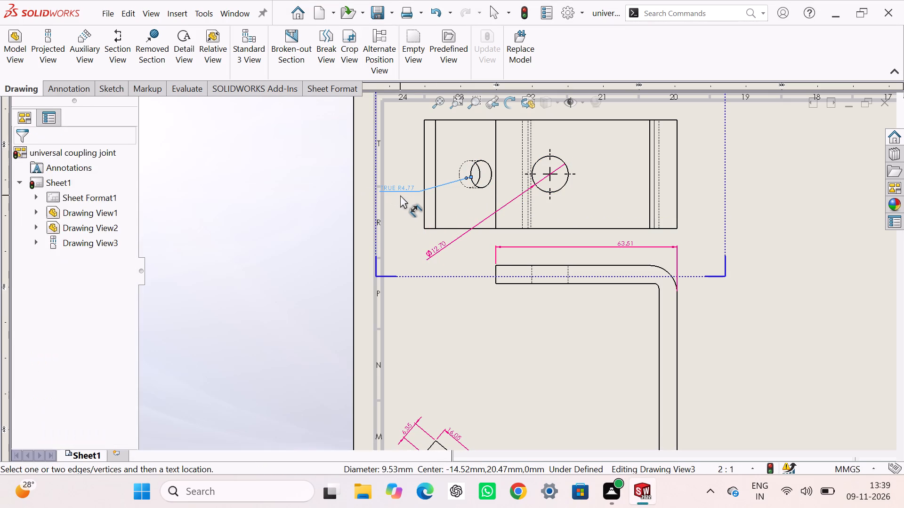
Dimension the horizontal offsets of the round hole and the angled leg's hole from their leg end edges in Part1's top view.
left_click(496, 155)
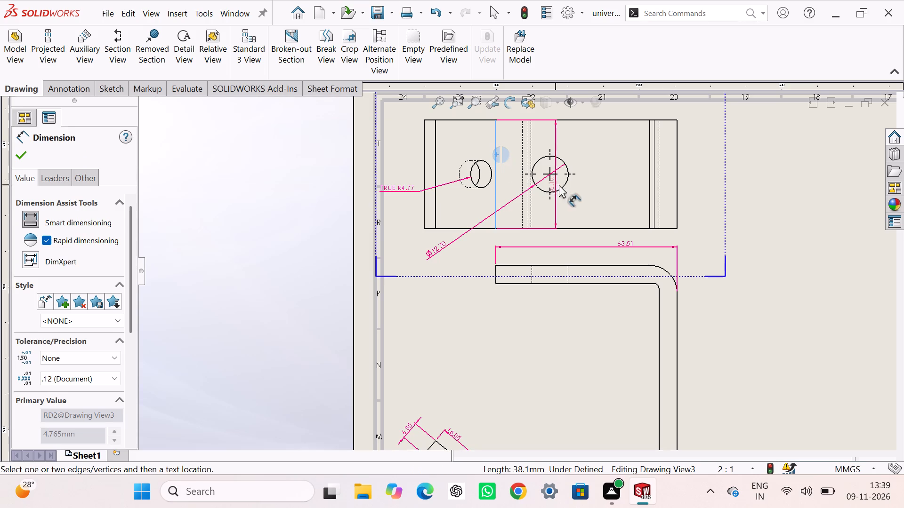
left_click(549, 175)
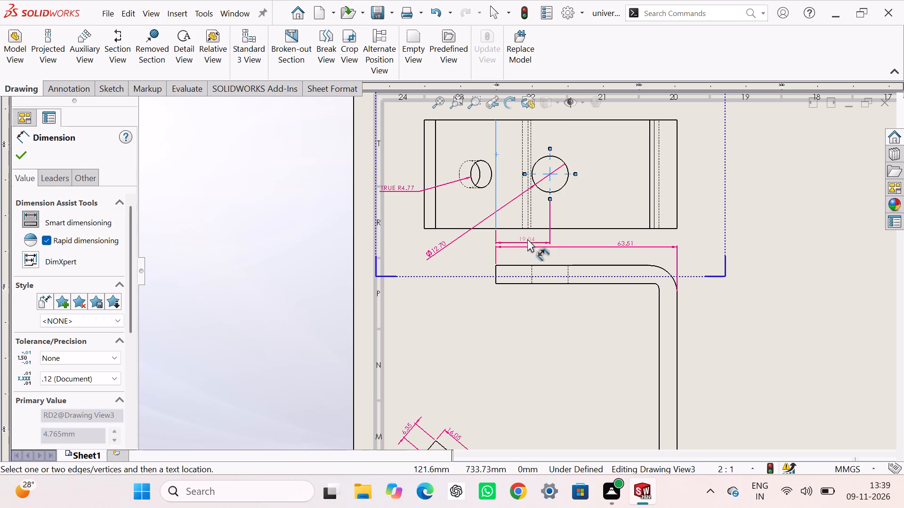
left_click(527, 239)
left_click(435, 167)
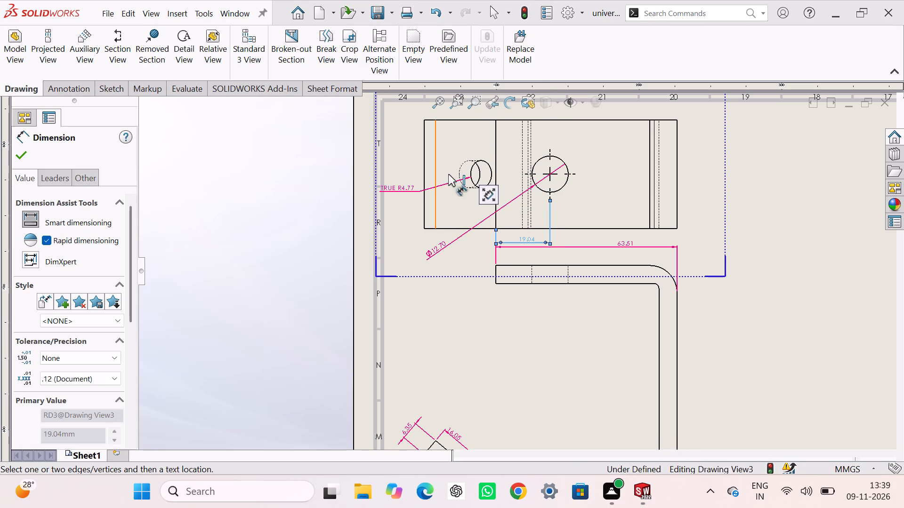
left_click(480, 187)
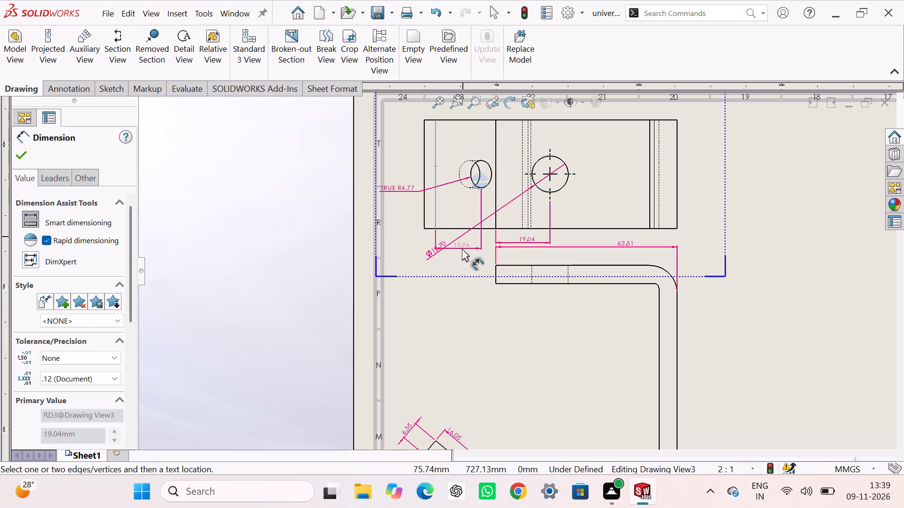
left_click(462, 240)
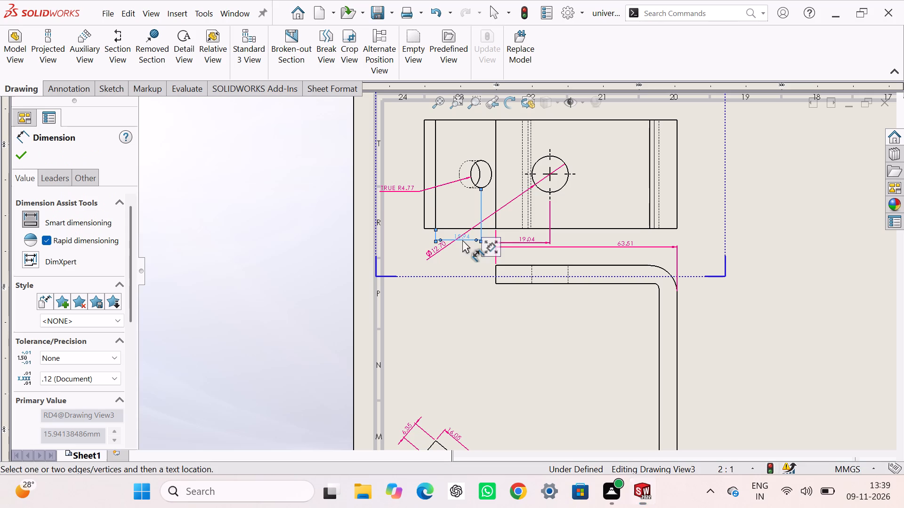
Dimension Part1's overall height between the bottom and top outer edges of the front view, placed beside the vertical wall.
left_click(327, 233)
scroll(446, 250, "up", 3)
scroll(551, 181, "down", 1)
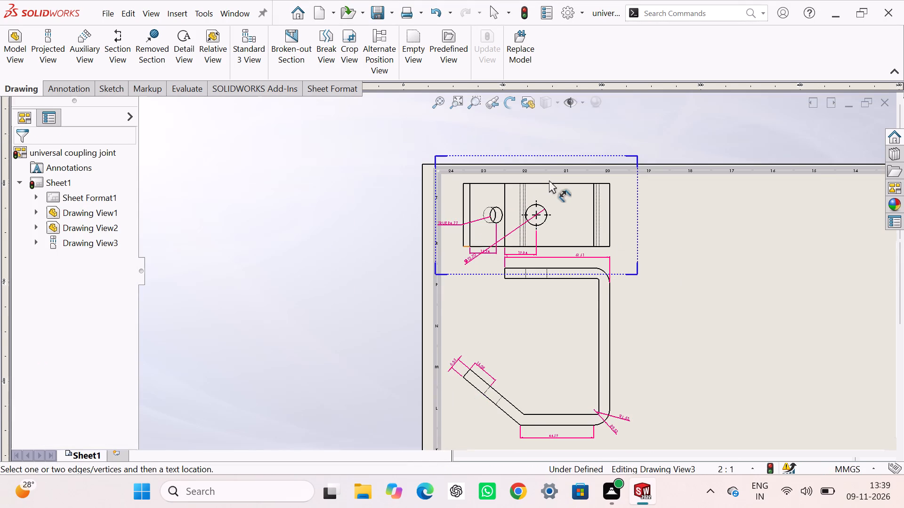
scroll(549, 180, "down", 1)
scroll(654, 328, "up", 3)
scroll(621, 370, "up", 1)
scroll(564, 391, "down", 4)
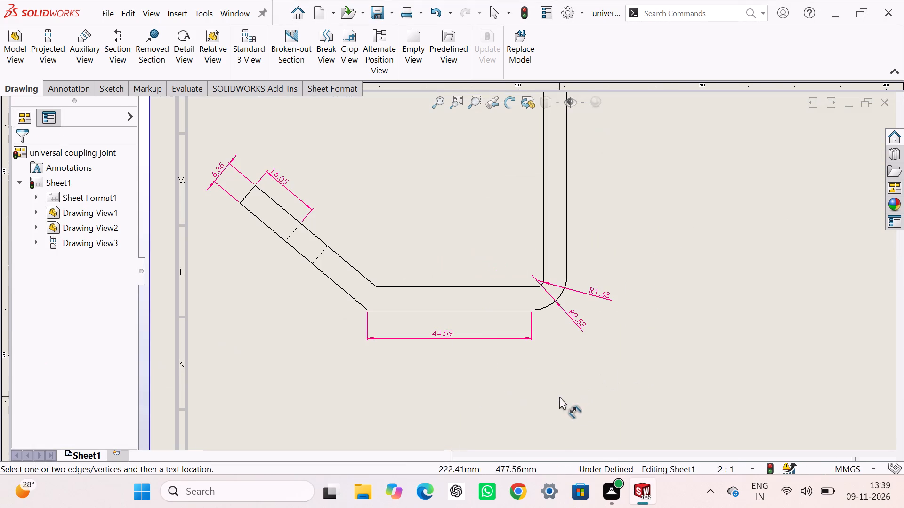
left_click(484, 310)
scroll(491, 289, "up", 3)
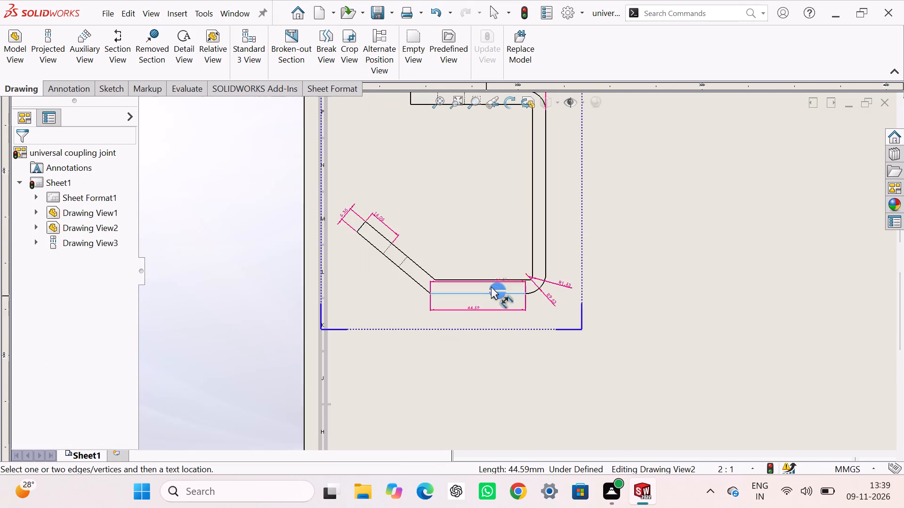
scroll(491, 286, "up", 3)
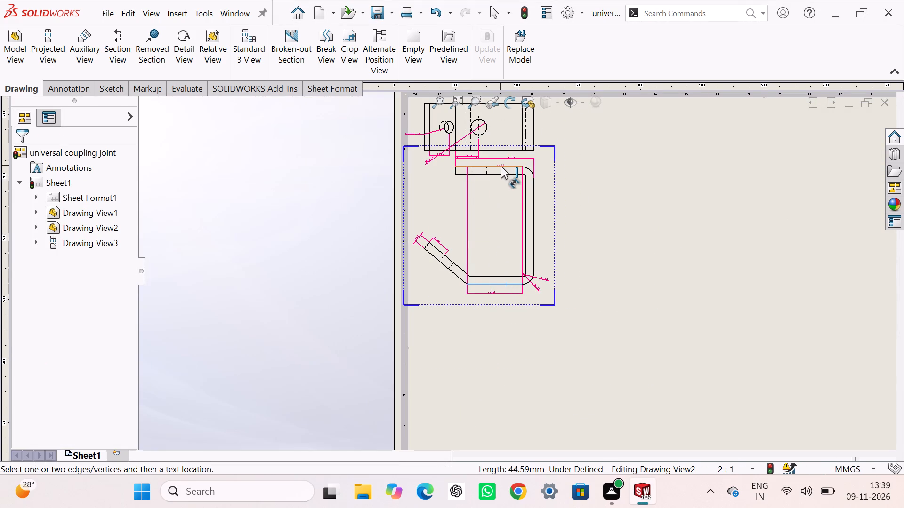
left_click(501, 167)
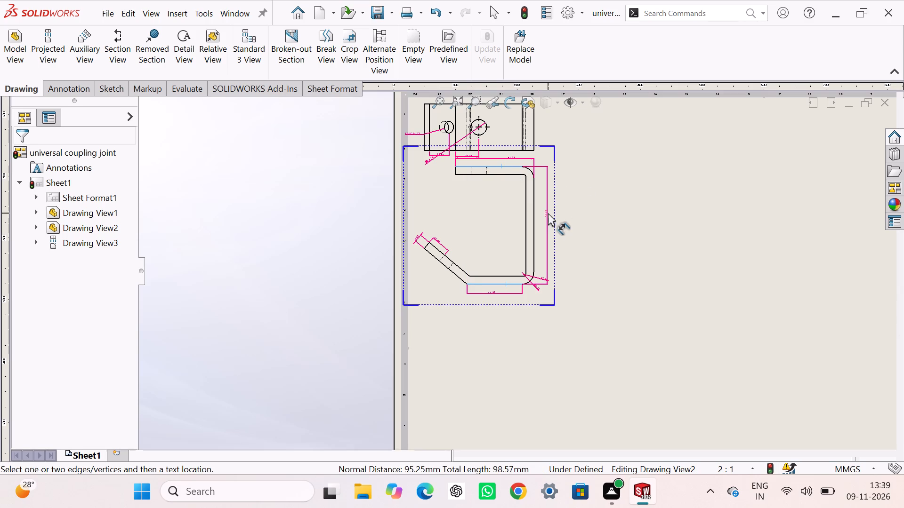
left_click(548, 213)
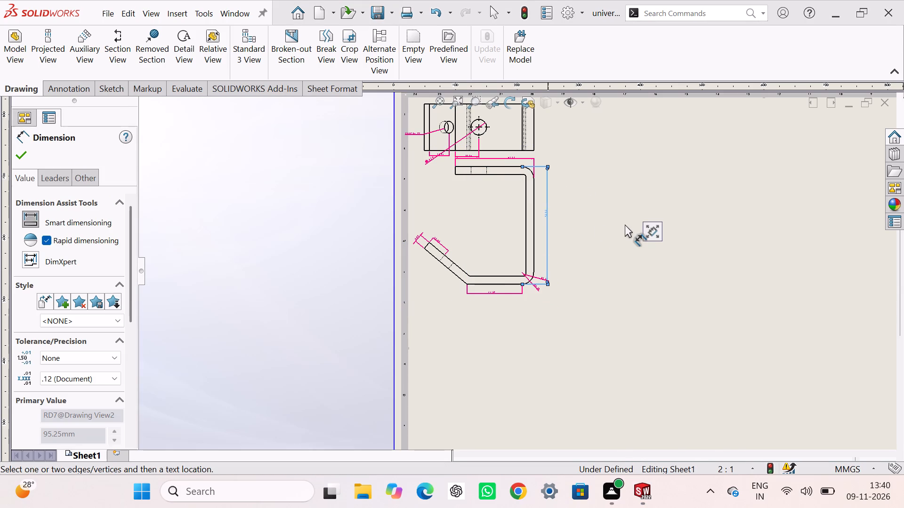
key("Escape")
key("Escape")
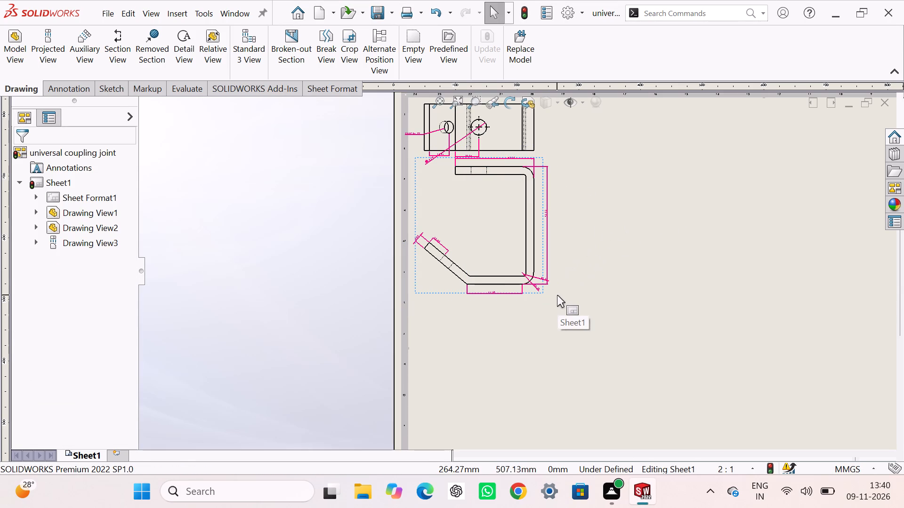
key("Escape")
key("Escape")
key("Escape")
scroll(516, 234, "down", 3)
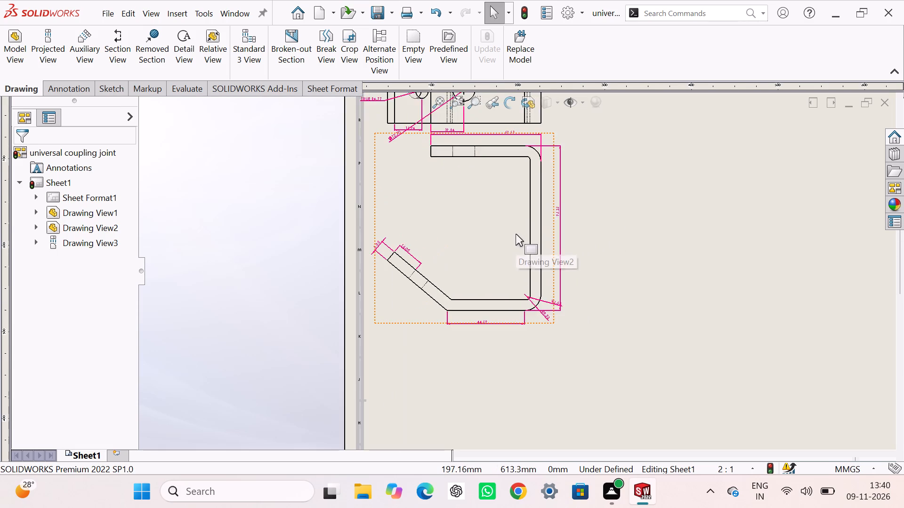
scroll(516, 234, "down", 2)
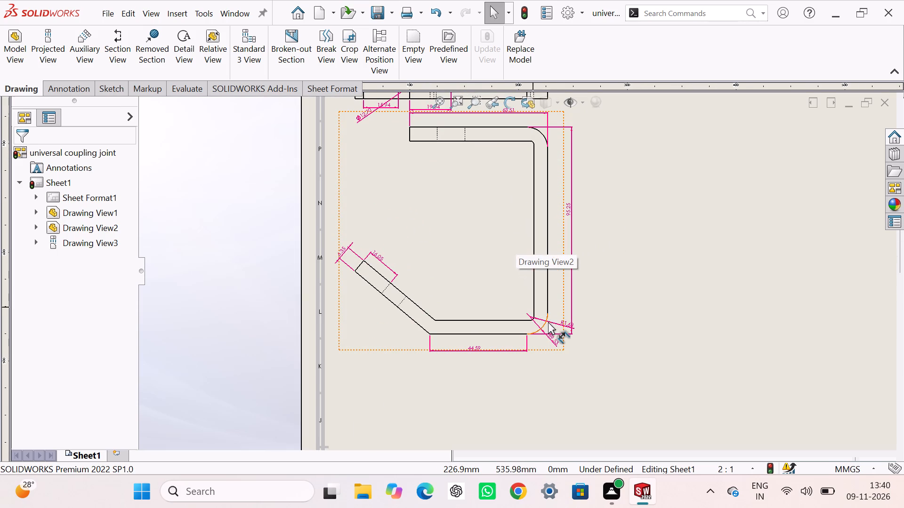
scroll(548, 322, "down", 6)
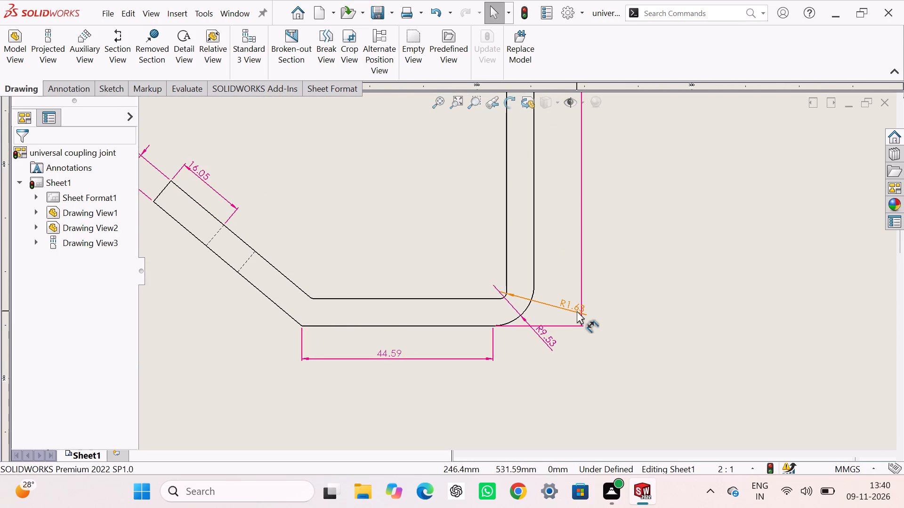
Move the radius dimension of the lower inner bend closer to the bend in Part1's front view.
left_click_drag(576, 310, 563, 310)
key("Escape")
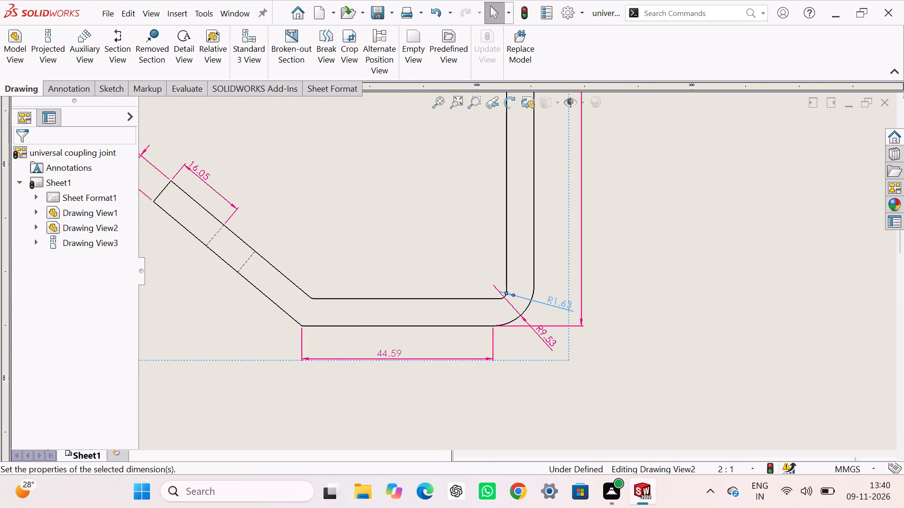
key("Escape")
scroll(536, 347, "up", 3)
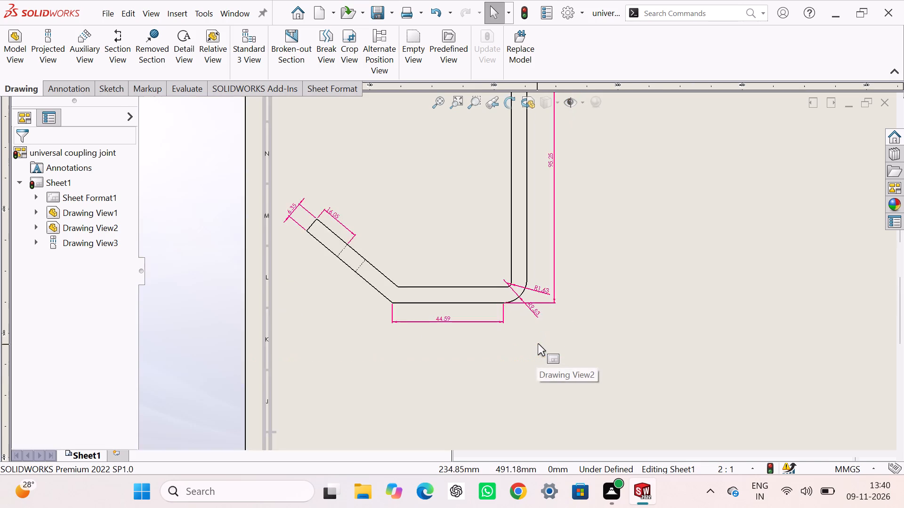
scroll(538, 343, "up", 4)
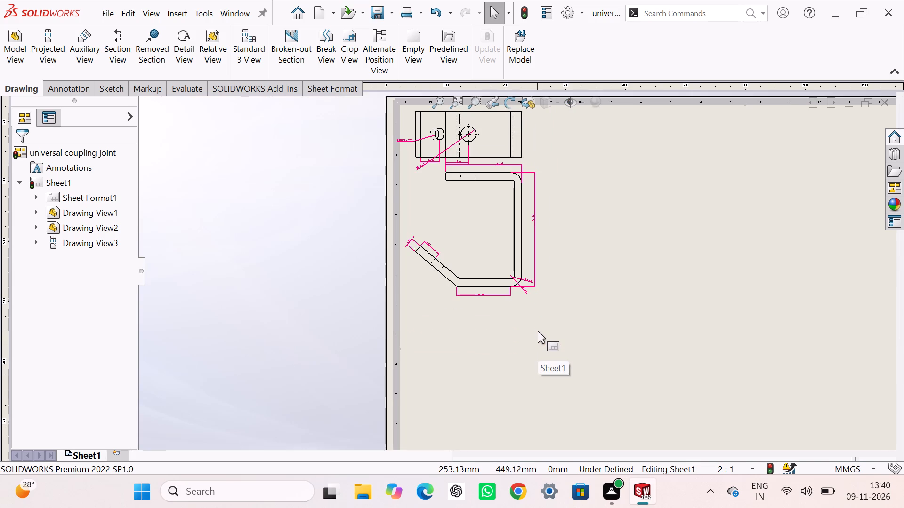
key("Escape")
key("Escape")
Insert an isometric model view of Part1 from its part file, beside its dimensioned front view.
left_click(16, 49)
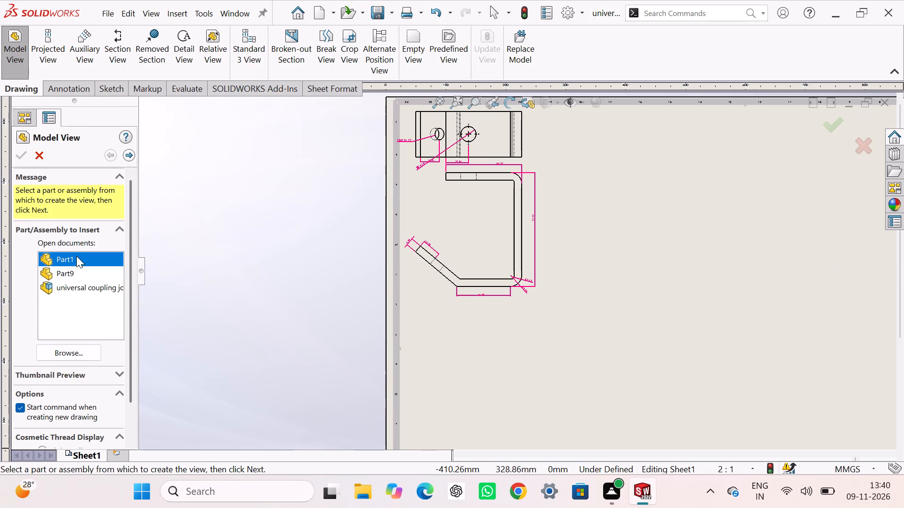
left_click(64, 354)
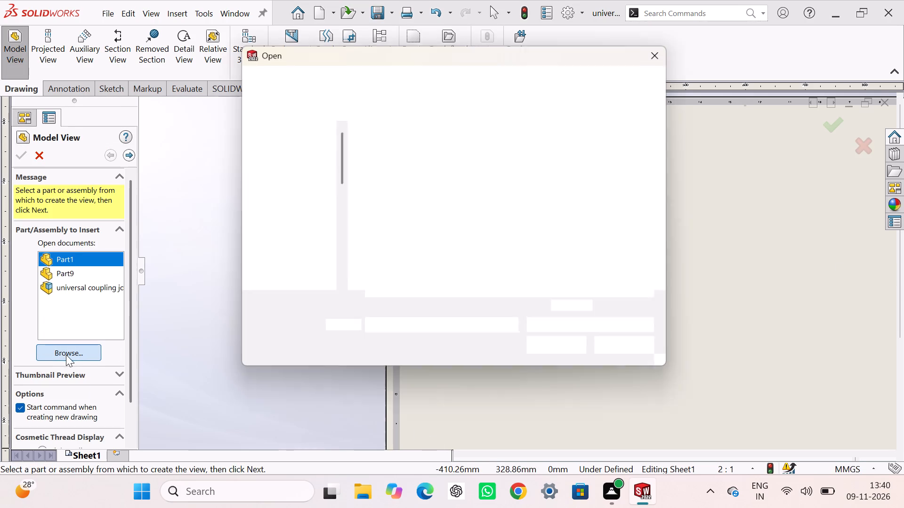
left_click(381, 157)
left_click(381, 157)
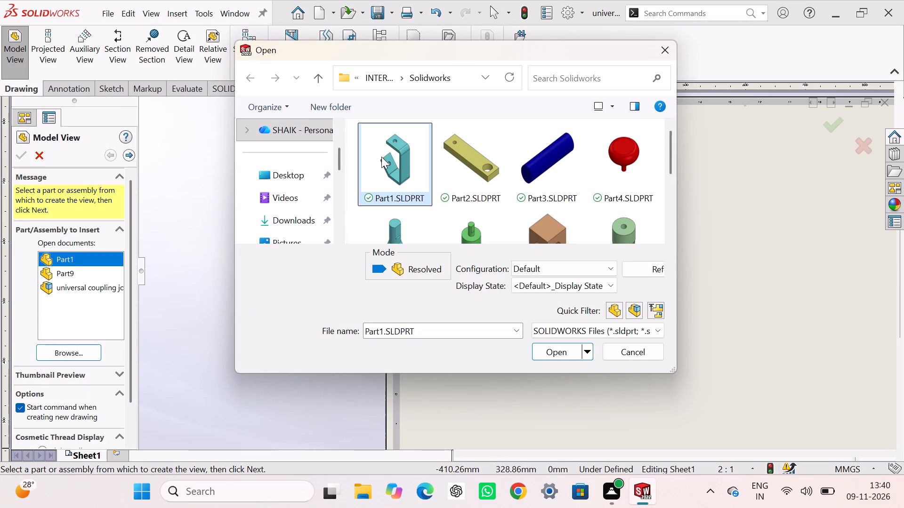
double_click(382, 157)
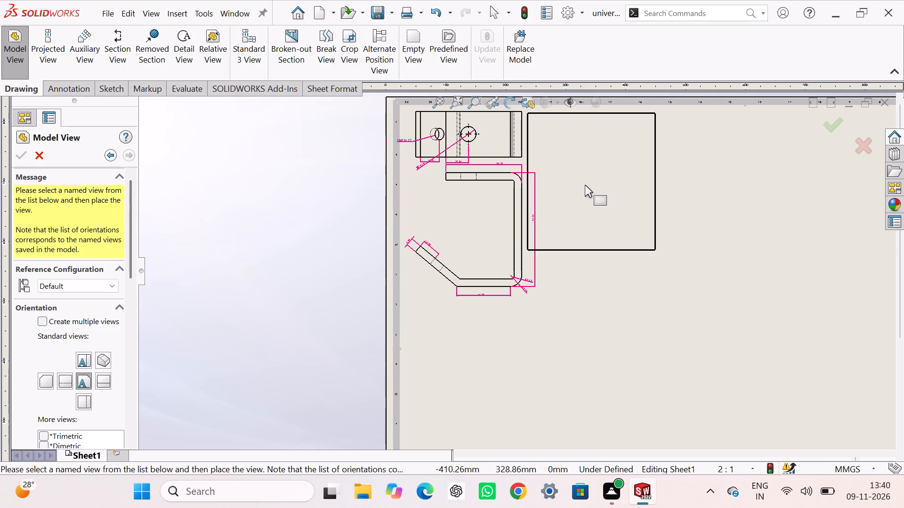
left_click(104, 361)
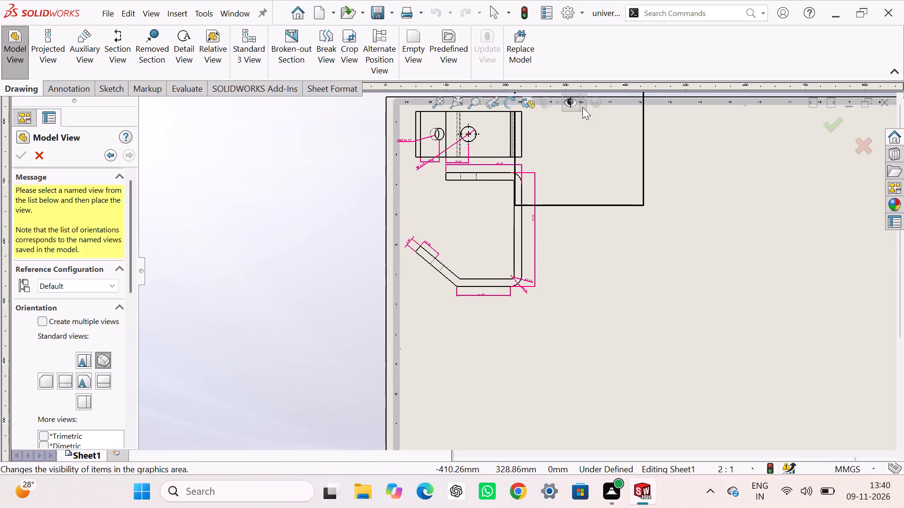
scroll(575, 152, "up", 3)
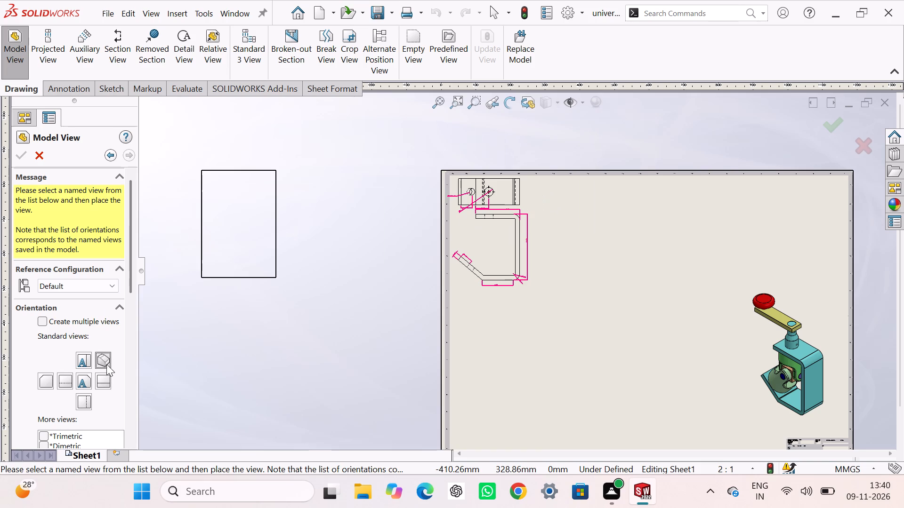
left_click(106, 361)
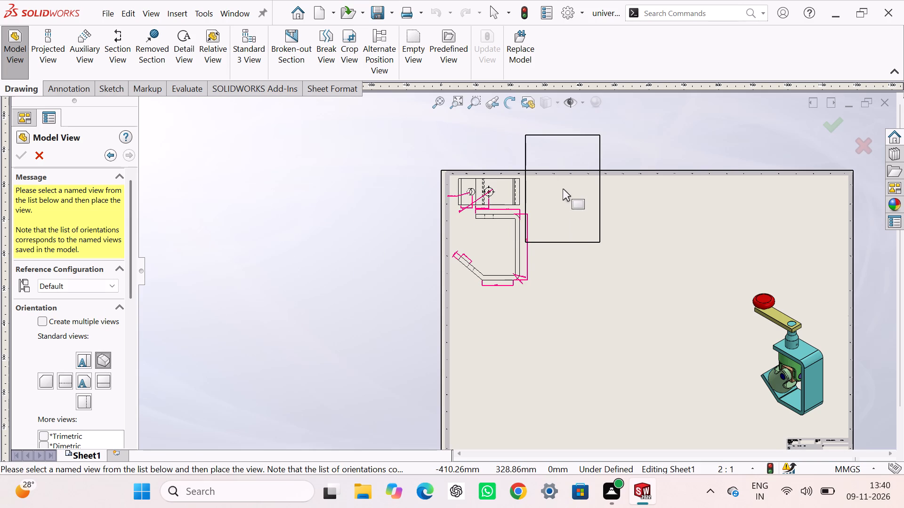
left_click(569, 233)
key("grave")
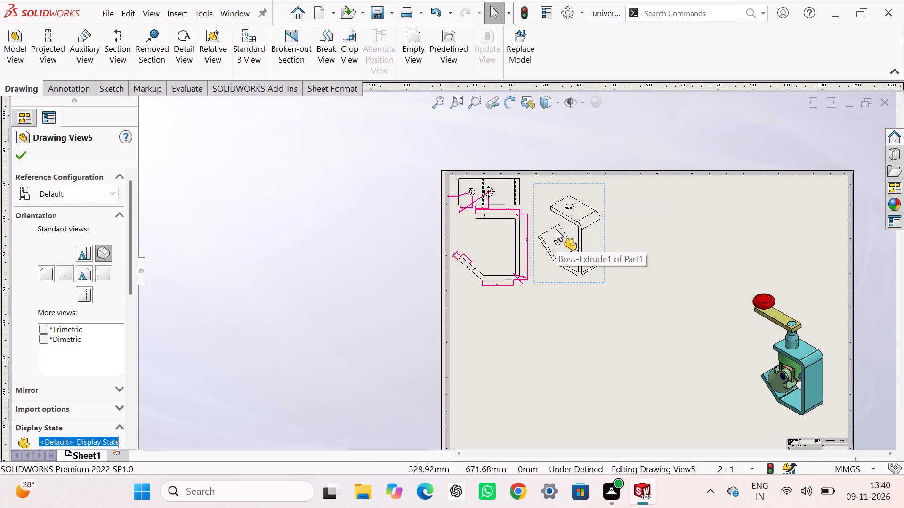
key("Escape")
key("Escape")
Move Part1's isometric view up and closer to its dimensioned views, near the sheet's upper border.
left_click_drag(541, 185, 540, 182)
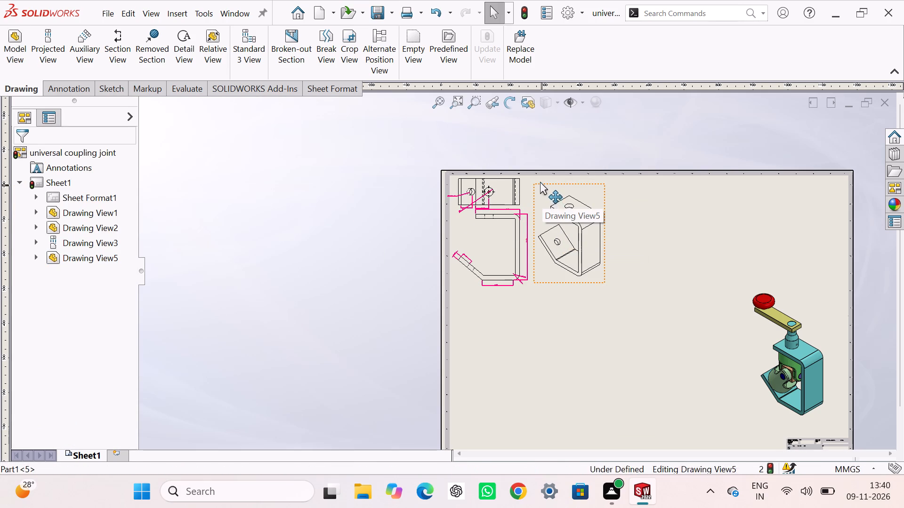
left_click_drag(540, 182, 533, 169)
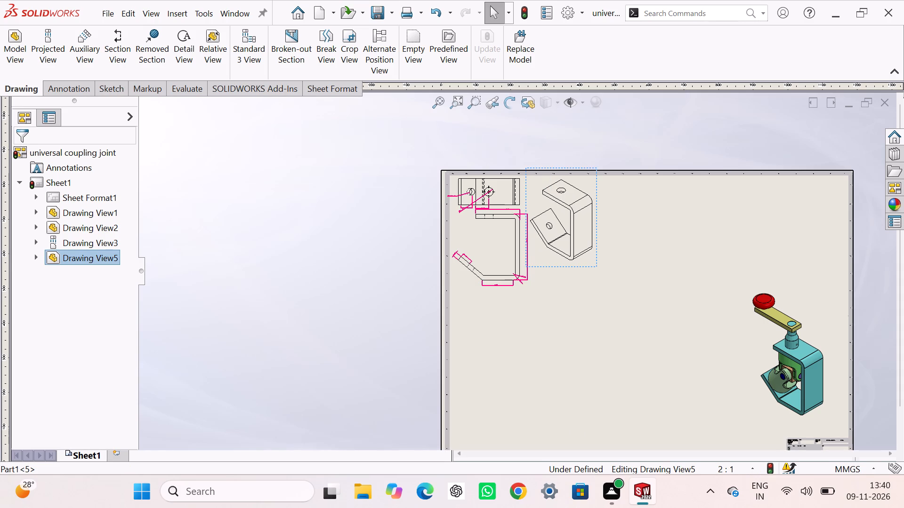
key("Escape")
Set the display style of Part1's isometric view to Shaded.
left_click(597, 208)
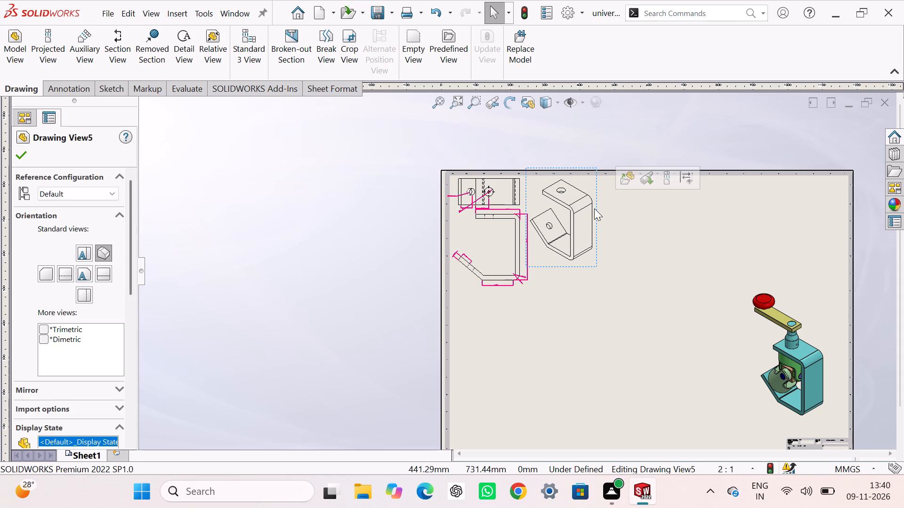
left_click_drag(132, 257, 135, 309)
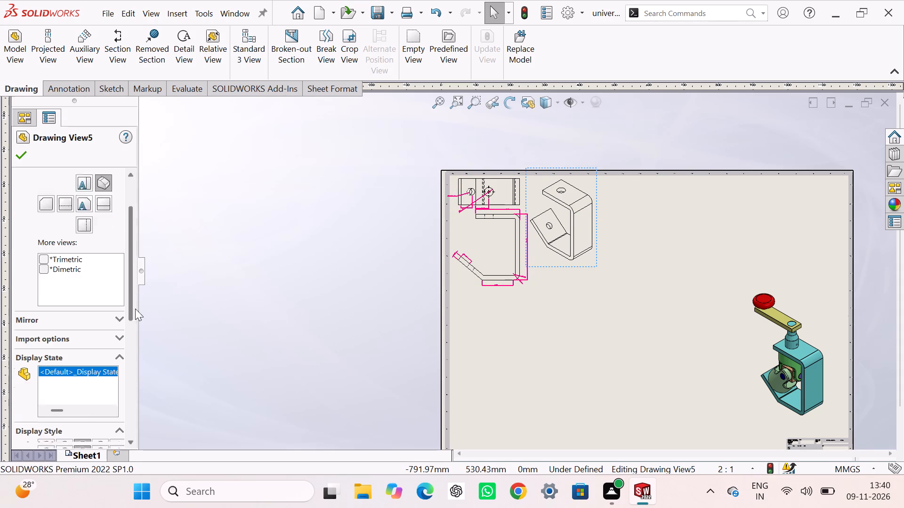
left_click_drag(135, 309, 132, 335)
left_click(112, 324)
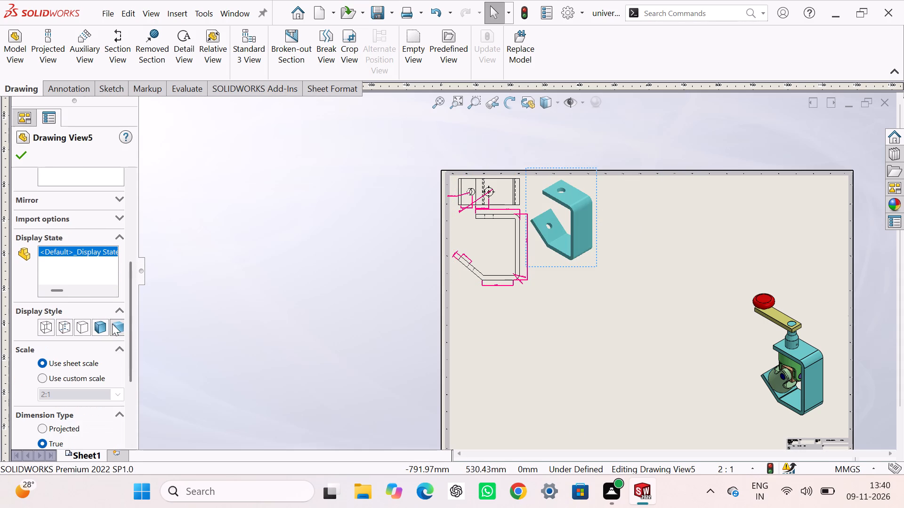
left_click(18, 147)
left_click(342, 224)
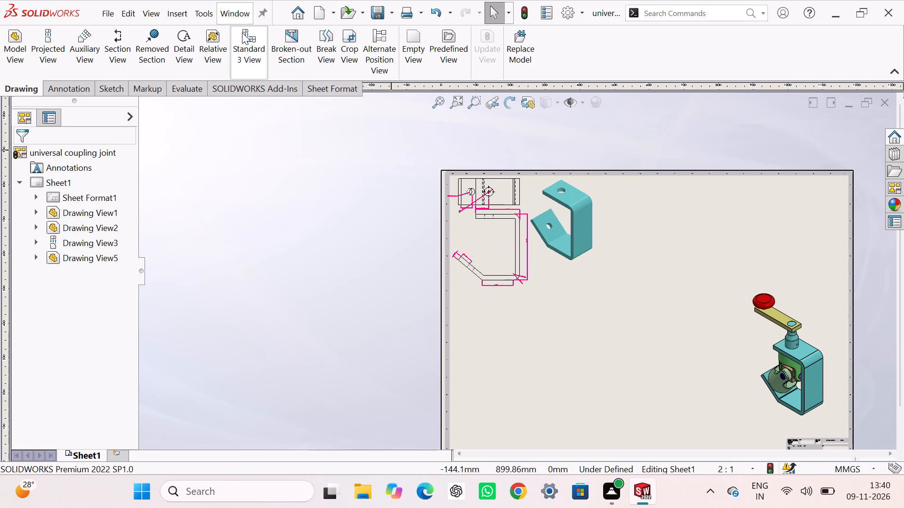
Insert a front model view of Part5 from its part file, below Part1's front view on the sheet.
left_click(16, 51)
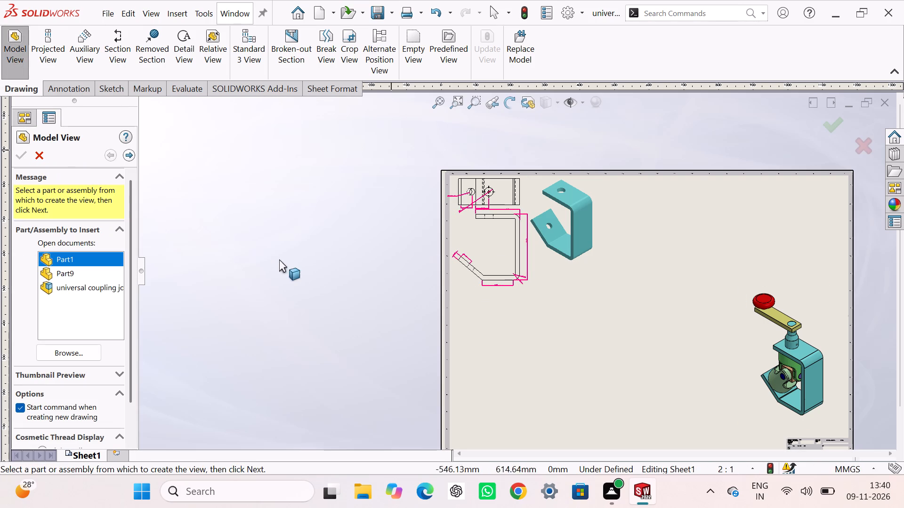
left_click(84, 353)
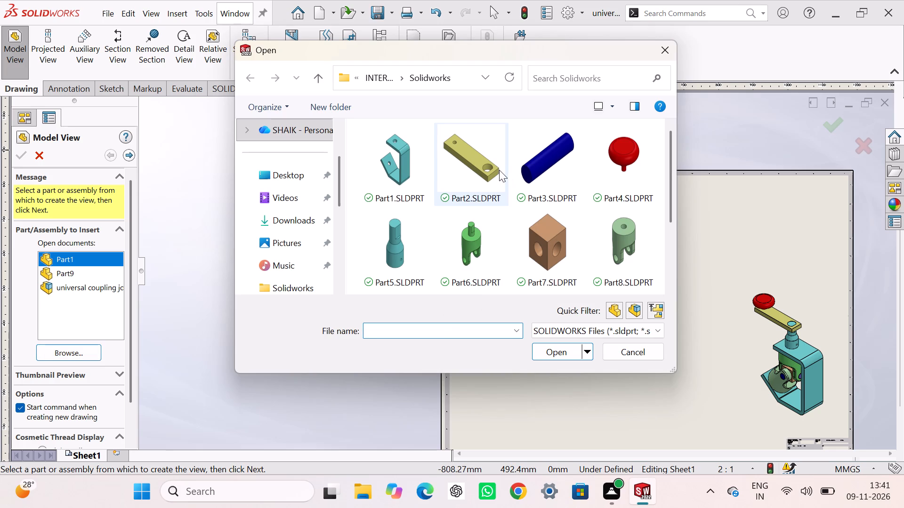
left_click(389, 247)
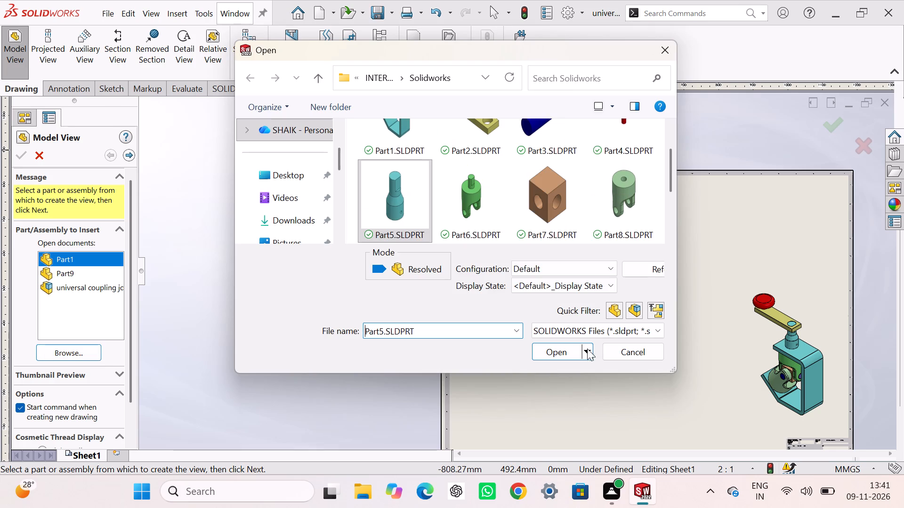
left_click(561, 354)
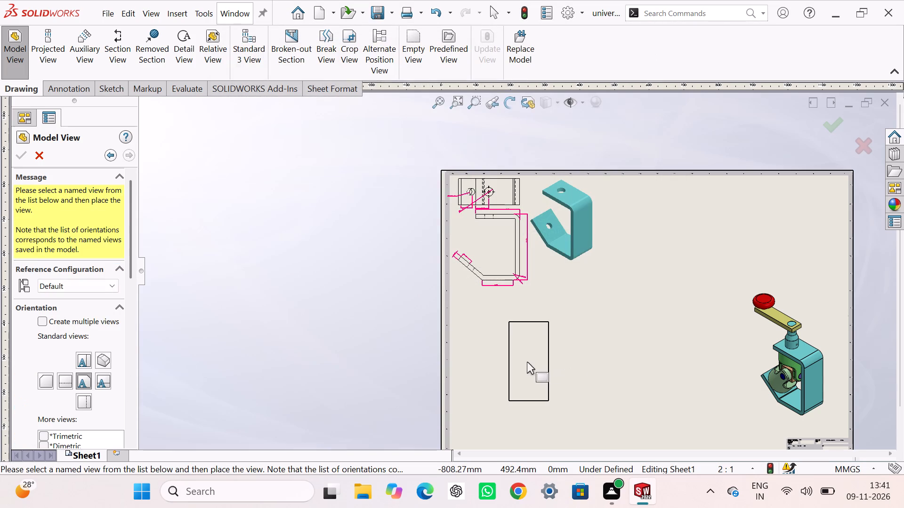
scroll(484, 381, "up", 3)
scroll(492, 361, "down", 1)
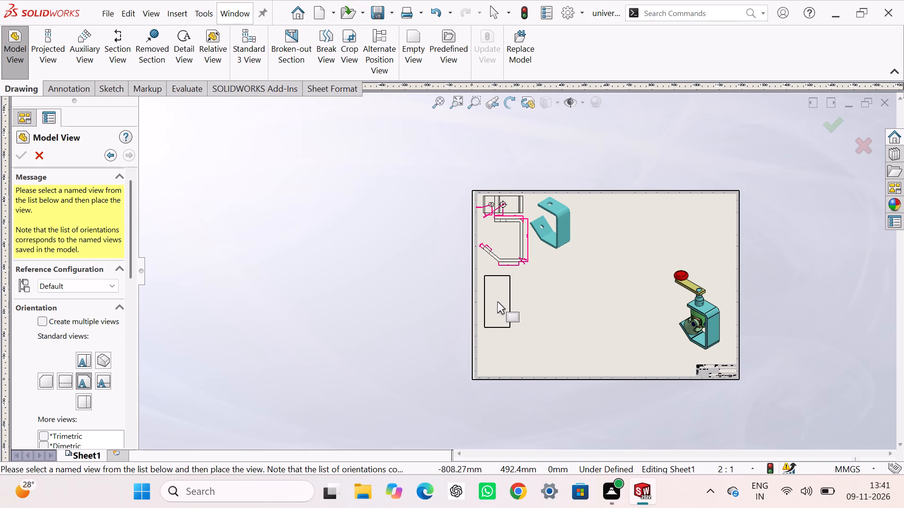
left_click(497, 302)
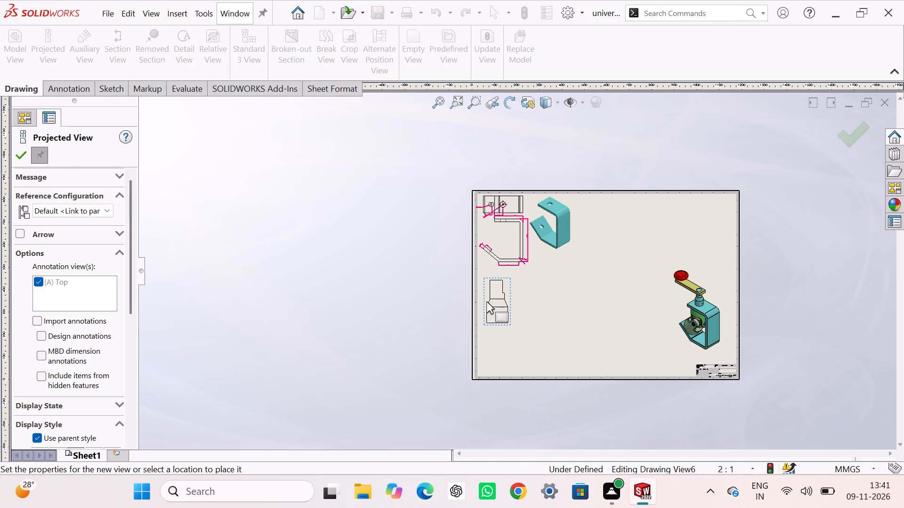
key("Escape")
key("Escape")
key("Escape")
key("Escape")
Create a section view of Part5 with a vertical cutting line through its centre, placed directly beside the front view.
left_click(112, 45)
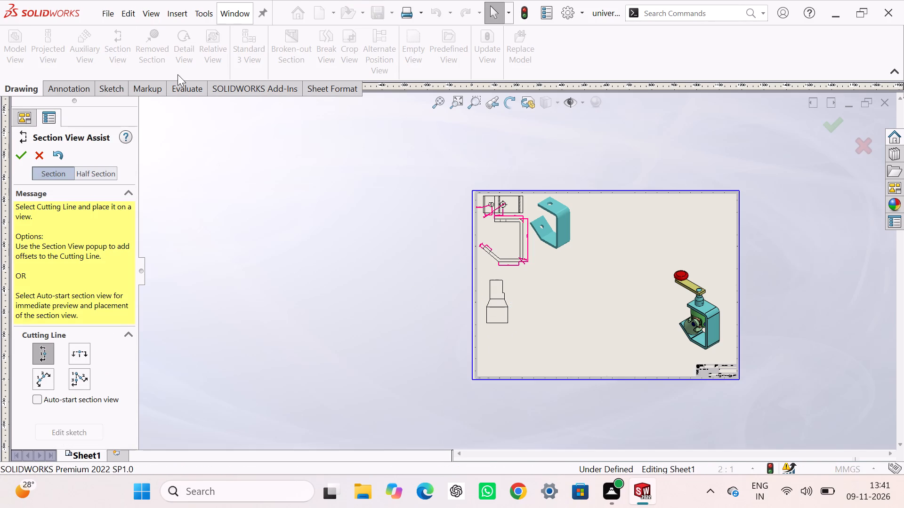
left_click(496, 310)
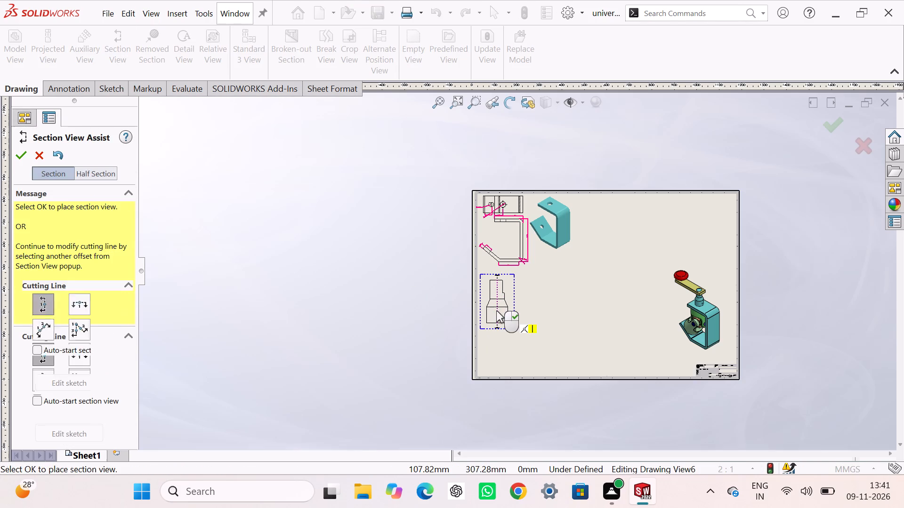
left_click(601, 330)
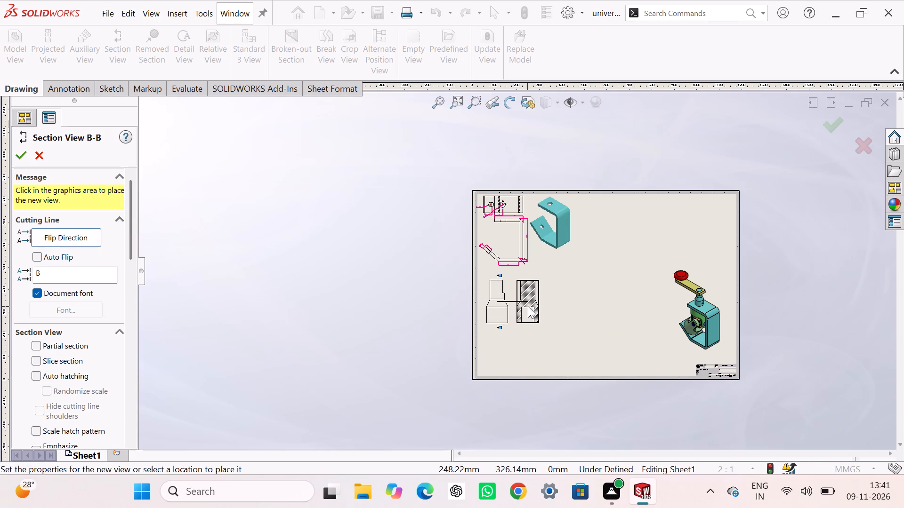
left_click(528, 306)
key("Escape")
key("Escape")
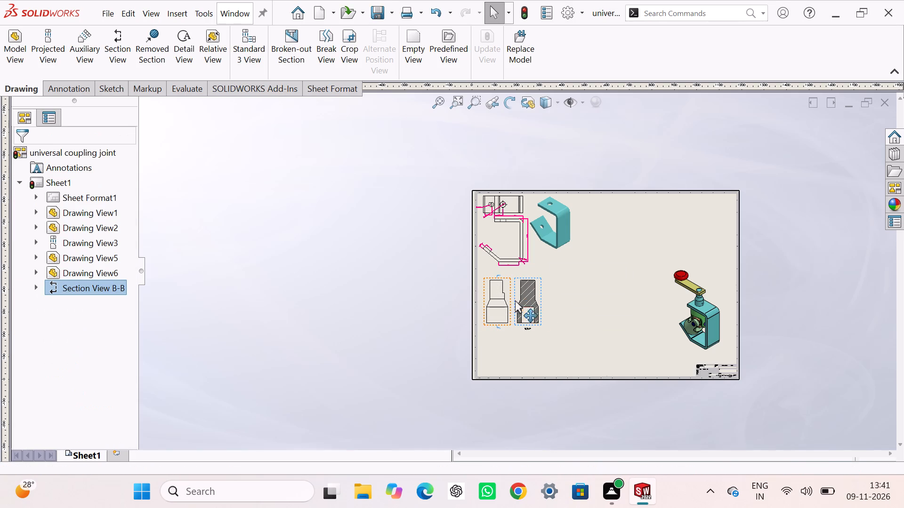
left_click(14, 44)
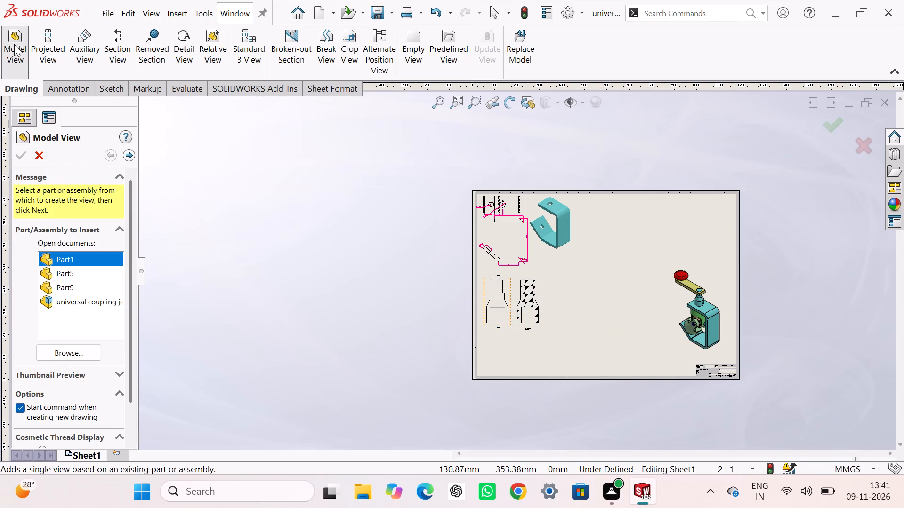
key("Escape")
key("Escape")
Project a shaded isometric view from Part5's front view and place it diagonally above the section view.
left_click(52, 43)
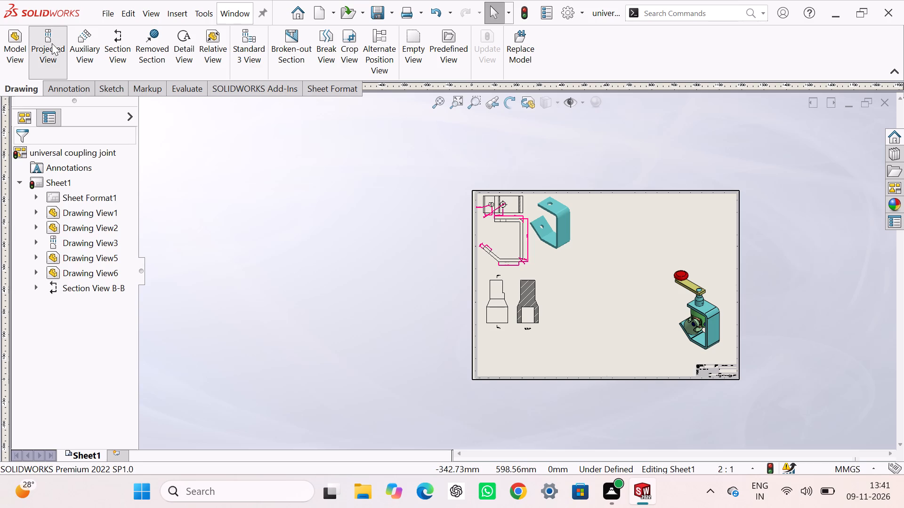
left_click(499, 298)
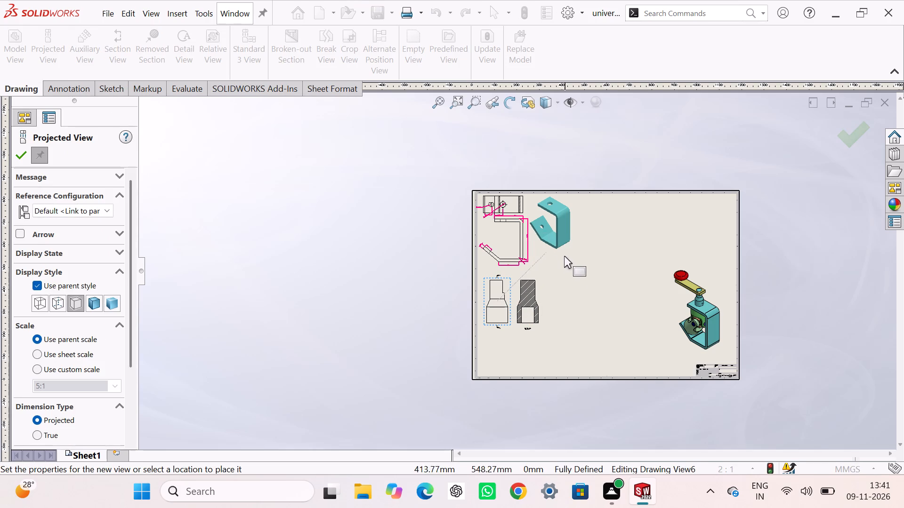
left_click(110, 301)
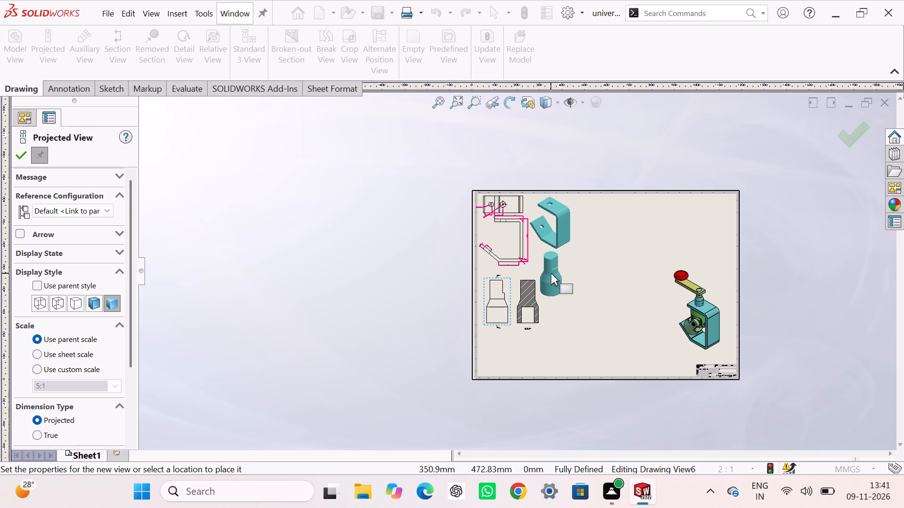
left_click(551, 273, "ctrl")
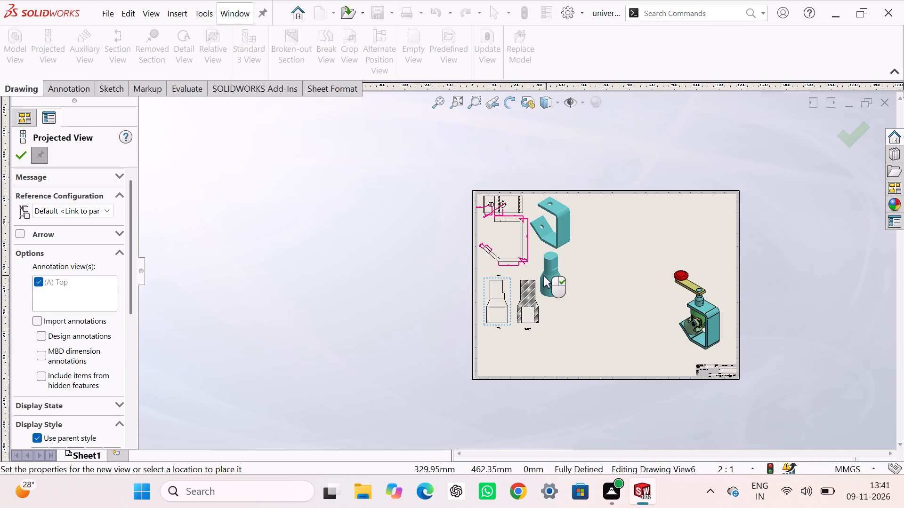
key("Escape")
key("Escape")
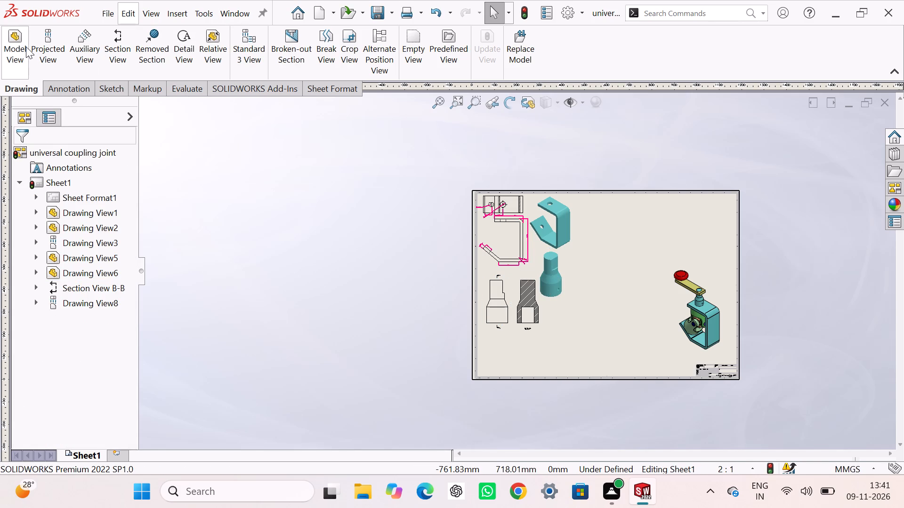
Insert a front model view of Part6 from its part file, below Part5's front view on the sheet.
left_click(26, 47)
left_click(90, 350)
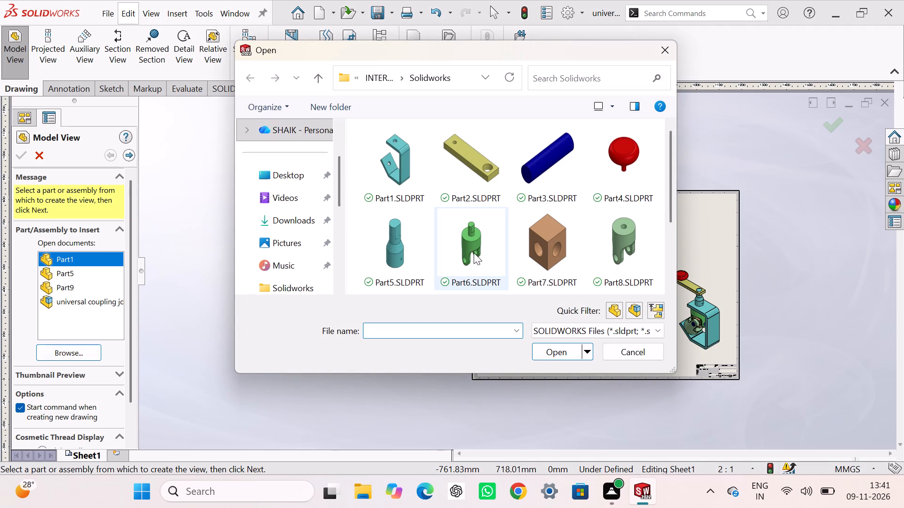
left_click(474, 253)
left_click(571, 349)
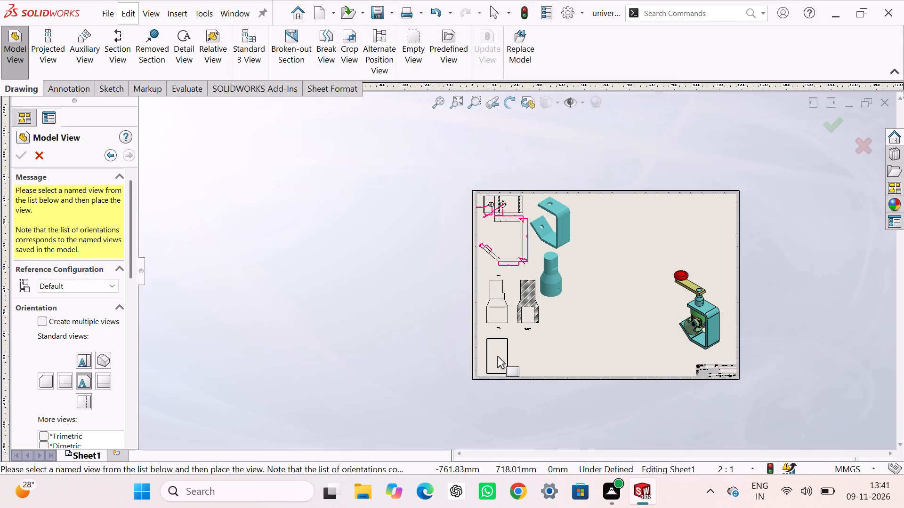
left_click(497, 352)
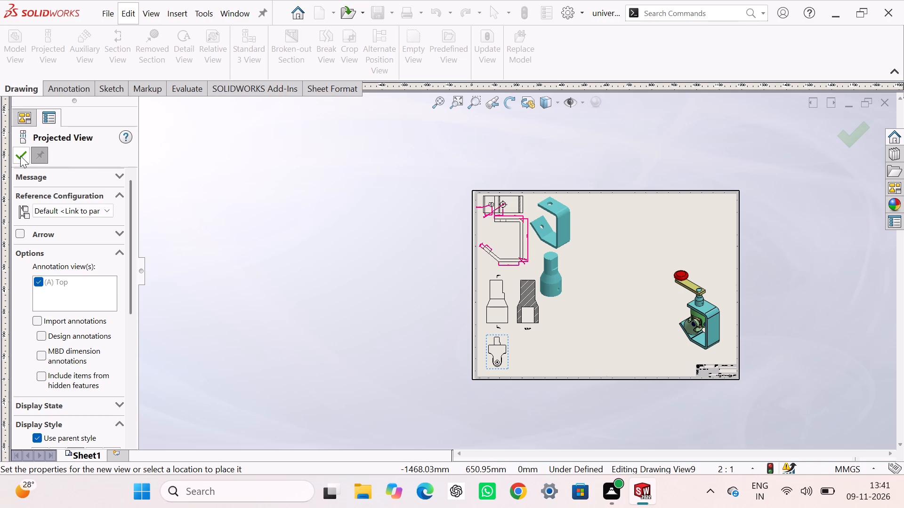
key("Escape")
key("Escape")
Create a section view of Part6 with a vertical cutting line through its centre, placed directly beside the front view.
left_click(116, 41)
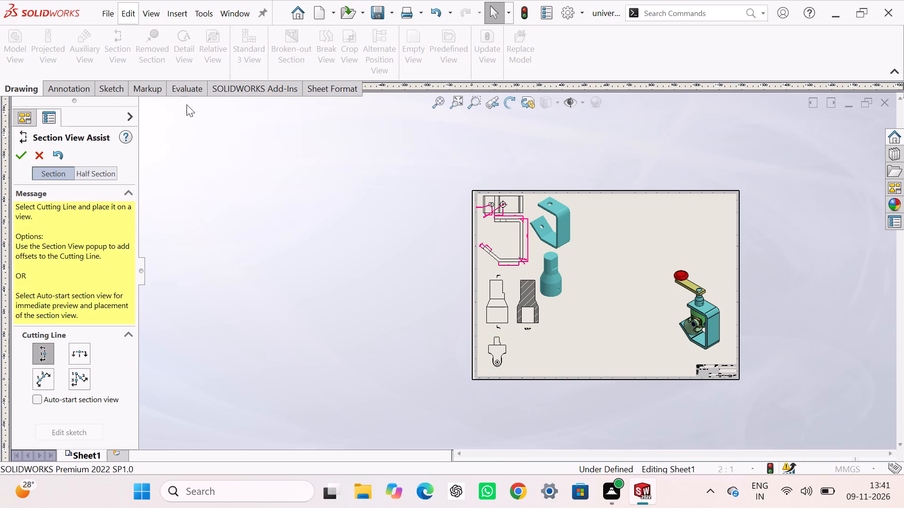
left_click(498, 353)
left_click(597, 370)
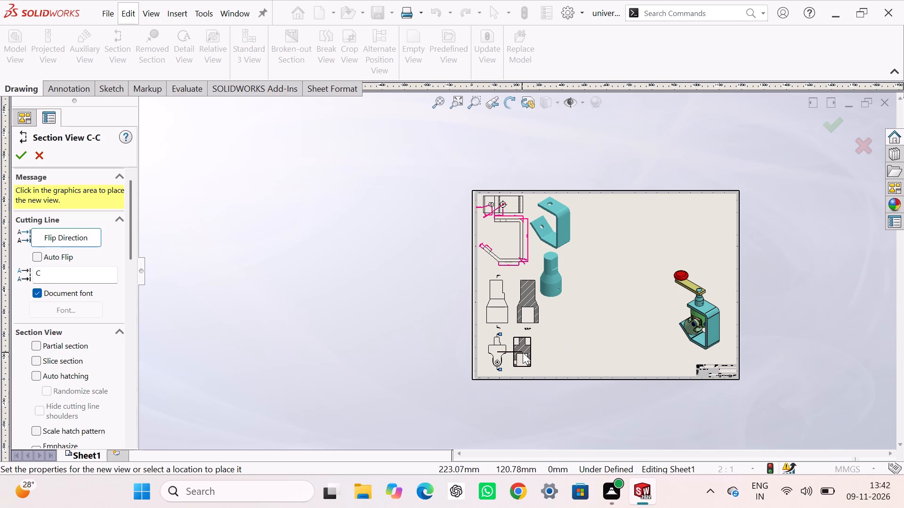
left_click(524, 352)
key("Escape")
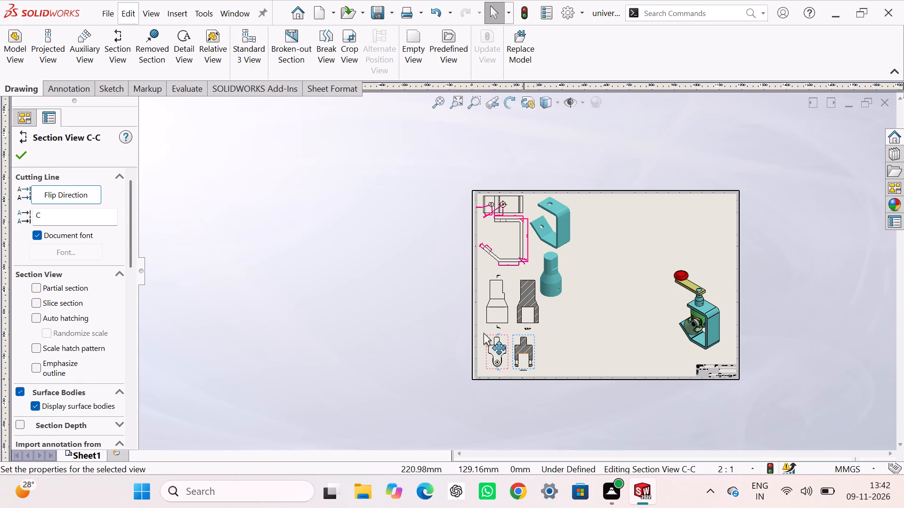
key("Escape")
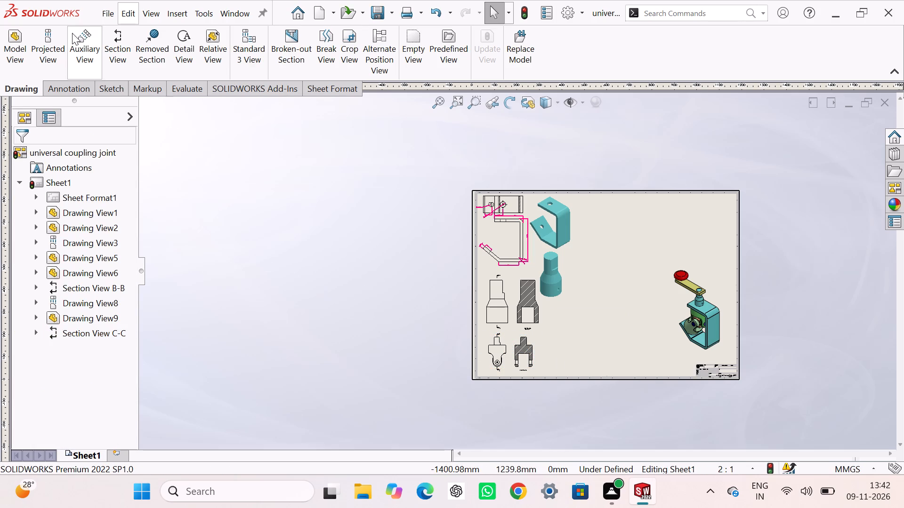
Project a shaded isometric view from Part6's section view and place it just beside and slightly above that section.
left_click(48, 39)
left_click(530, 348)
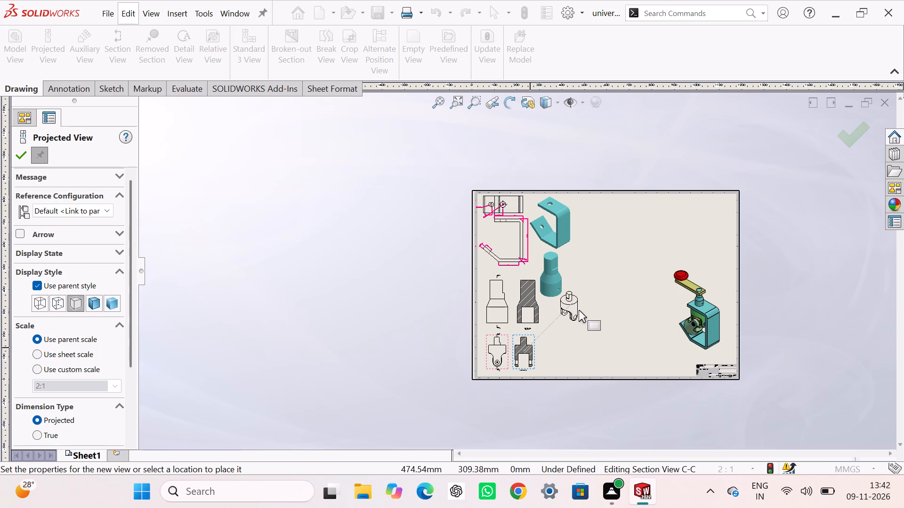
left_click(105, 301)
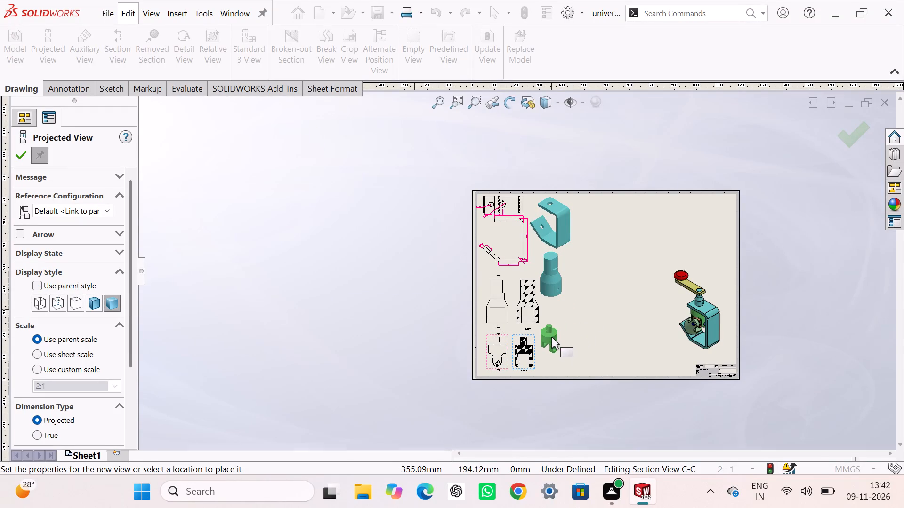
left_click(552, 341, "ctrl")
key("Escape")
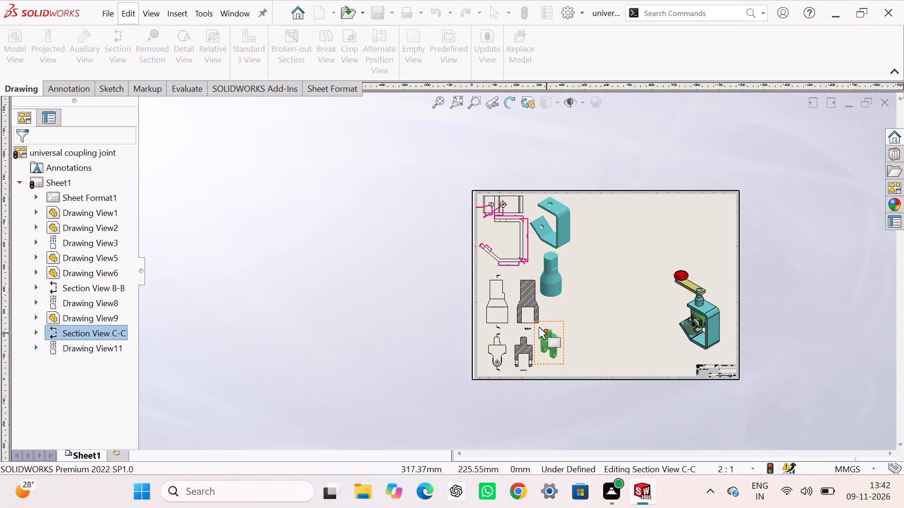
key("Escape")
Move Part5's front view slightly upward on the sheet, towards Part1's views.
scroll(517, 300, "down", 5)
key("Escape")
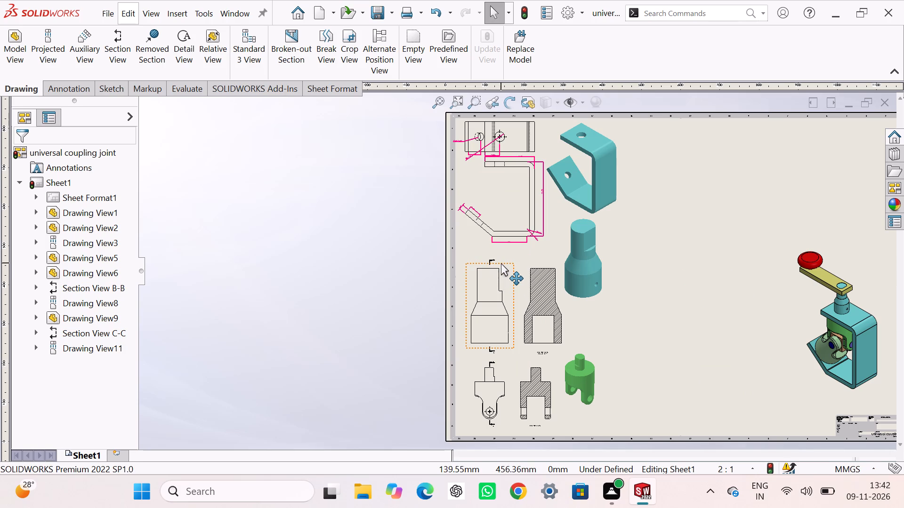
left_click_drag(501, 263, 501, 254)
key("Escape")
key("Escape")
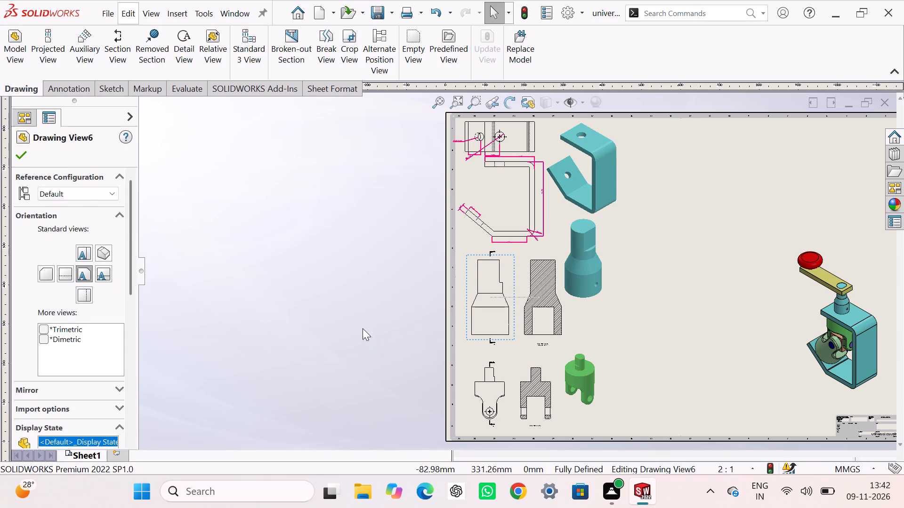
Dimension the base diameter, the top edge width and the length of the upper flat in Part5's front view.
right_click_drag(363, 328, 365, 232)
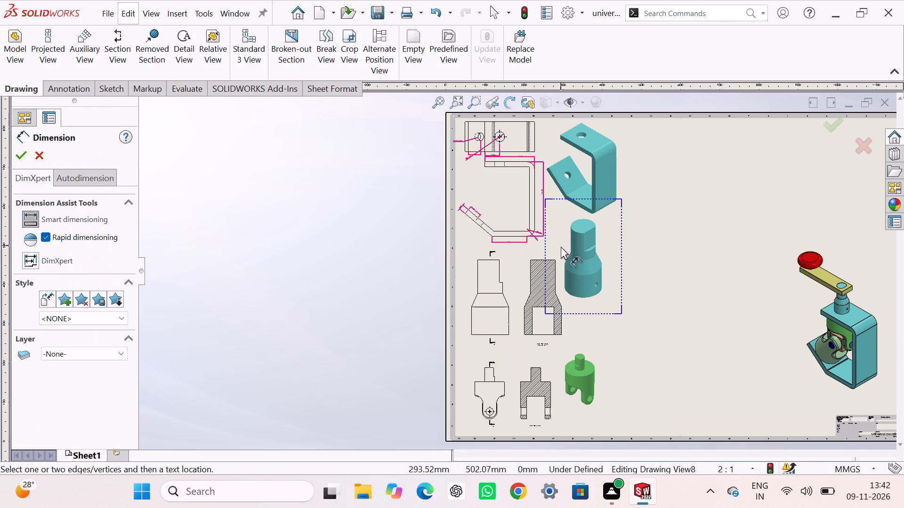
scroll(515, 341, "down", 9)
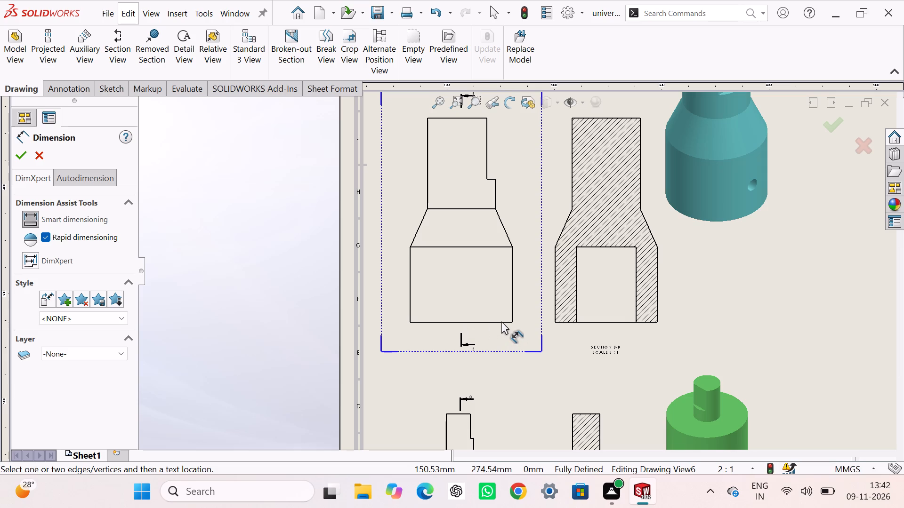
left_click(500, 324)
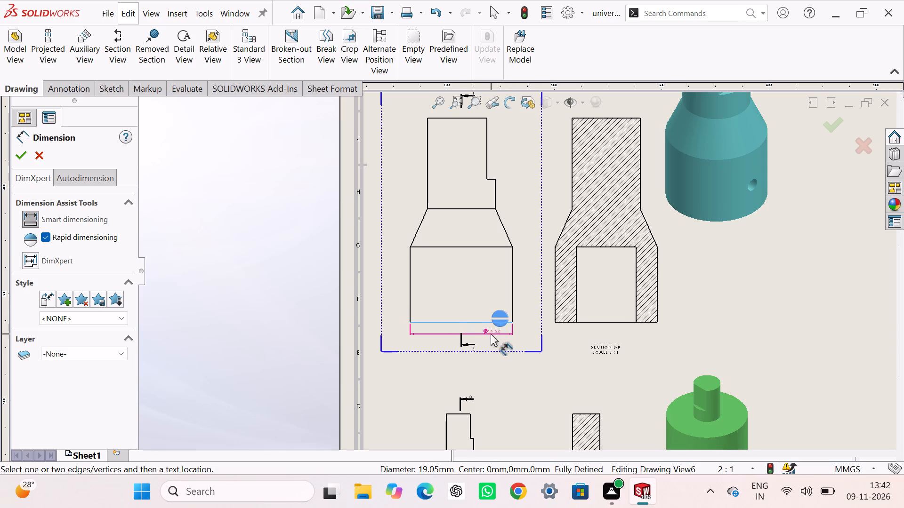
left_click(487, 332)
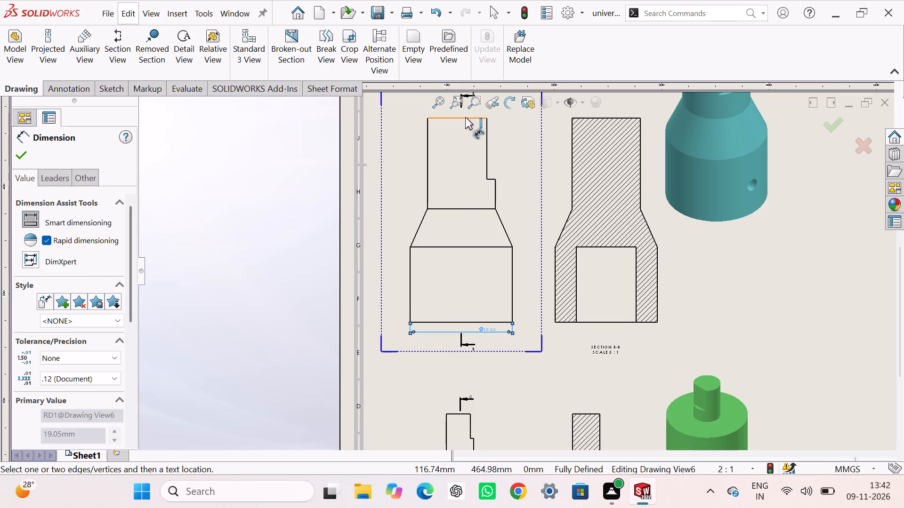
left_click(465, 117)
left_click(465, 116)
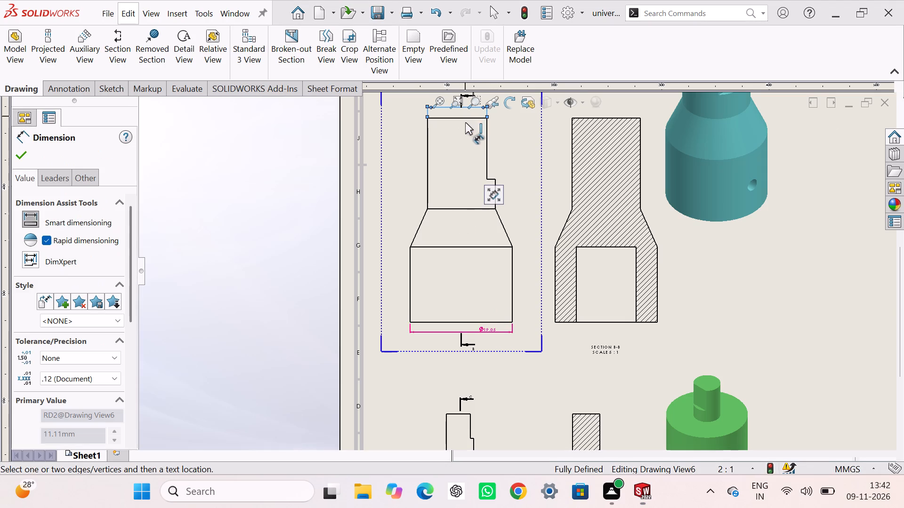
scroll(468, 135, "up", 2)
scroll(485, 189, "down", 6)
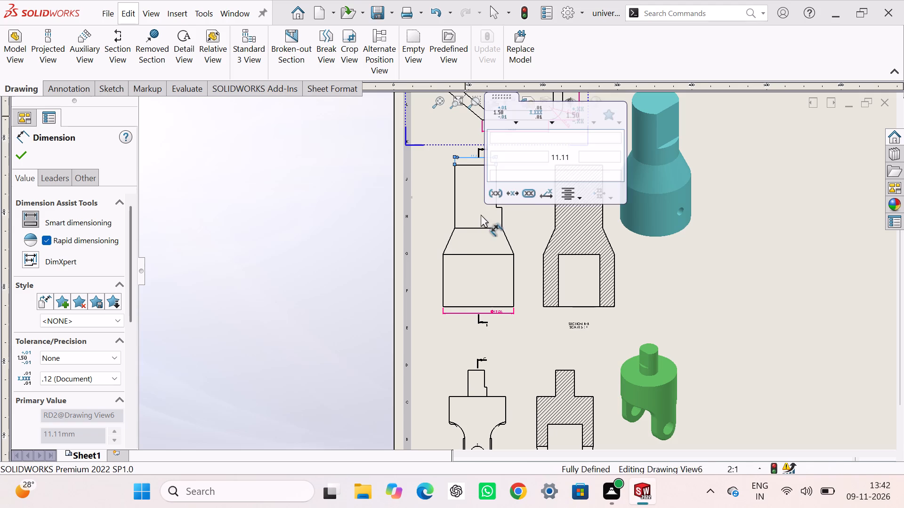
left_click(314, 194)
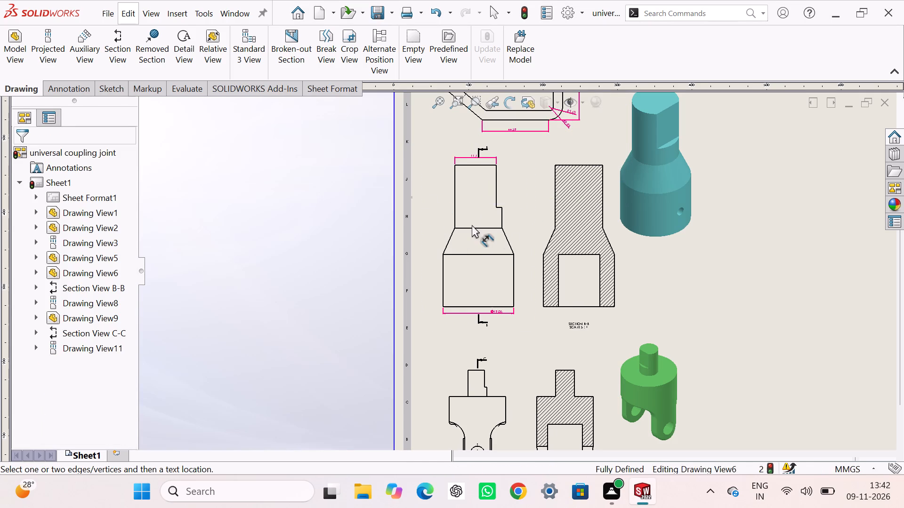
scroll(472, 225, "down", 5)
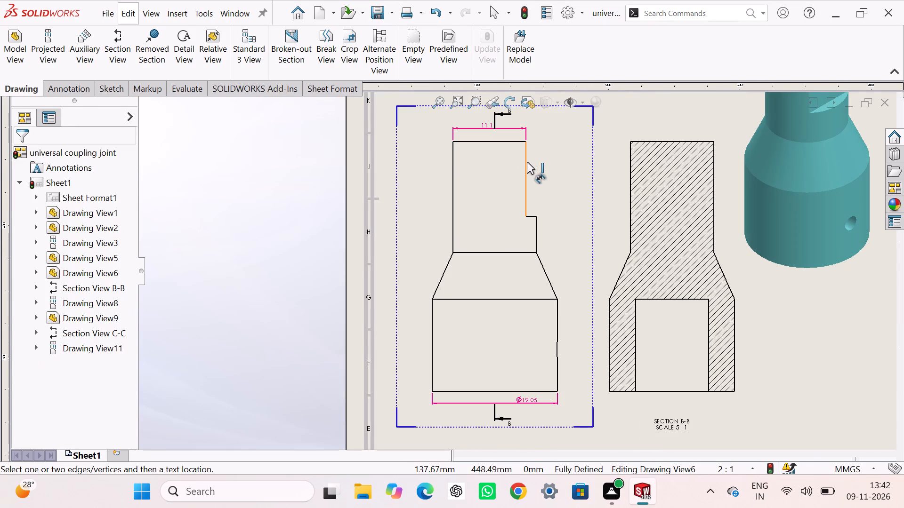
left_click(527, 162)
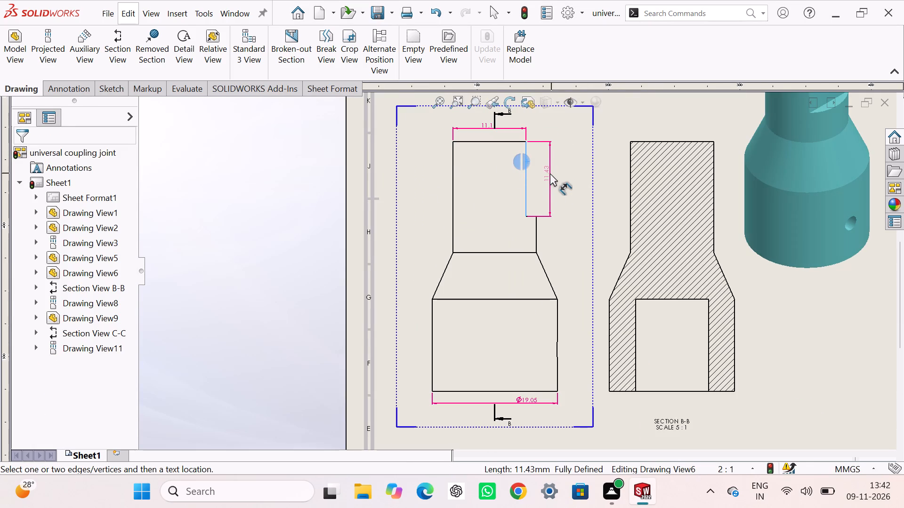
left_click(550, 173)
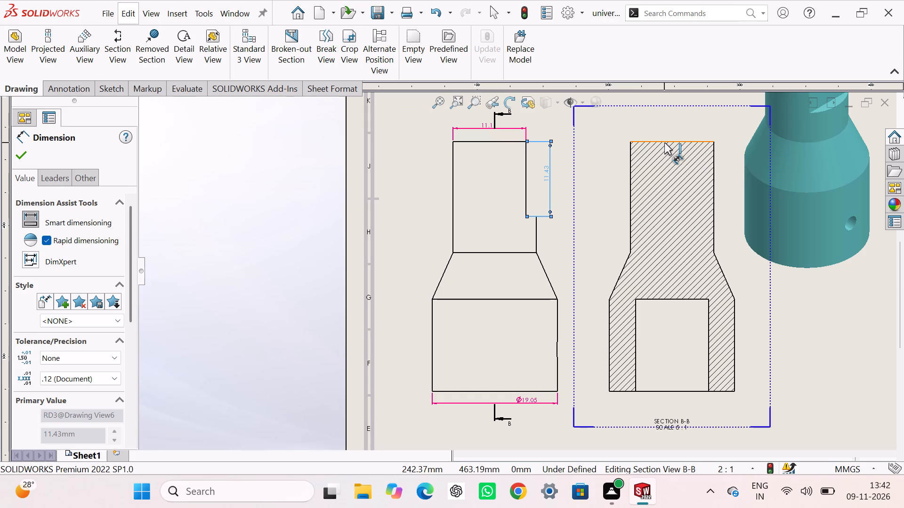
Dimension the overall height and the bore diameter in Part5's section view.
left_click(659, 141)
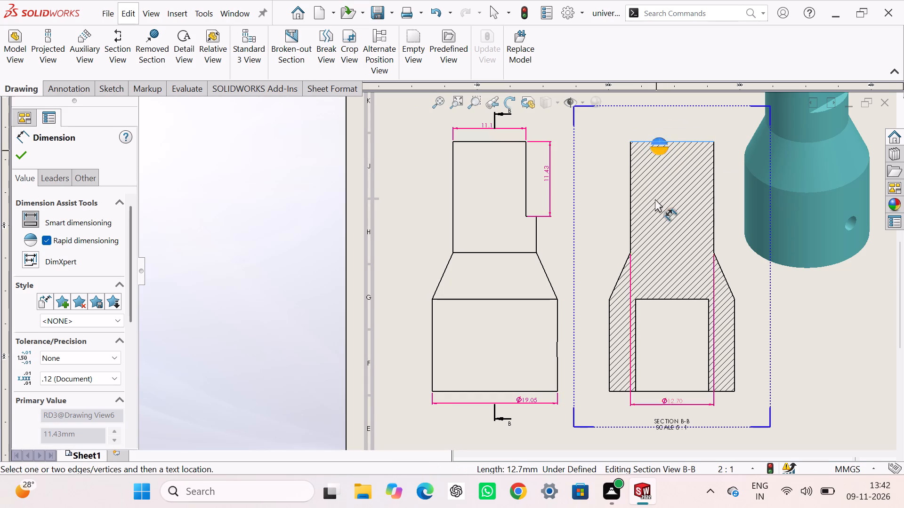
left_click(621, 391)
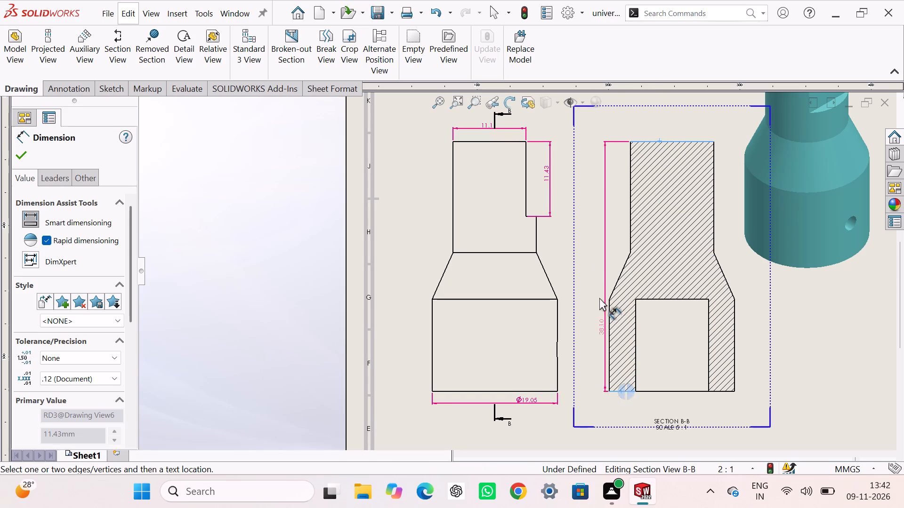
left_click(594, 274)
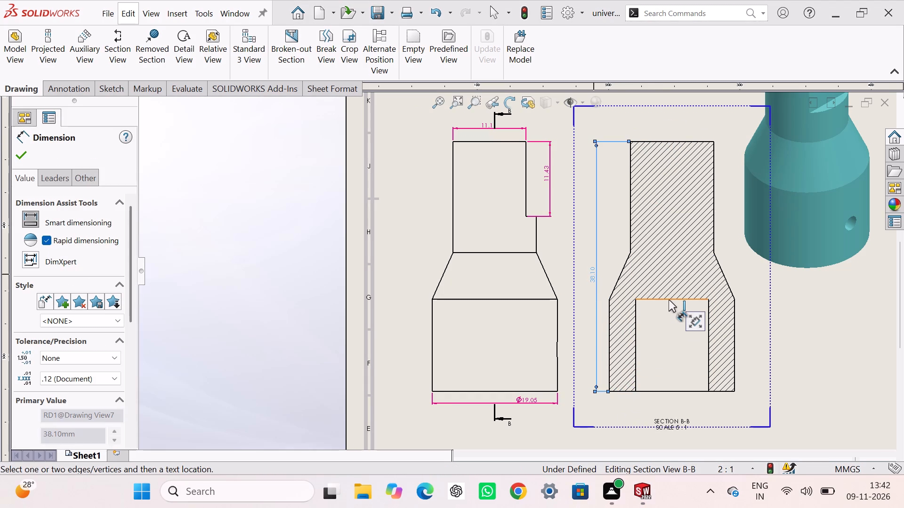
left_click(669, 300)
left_click(668, 397)
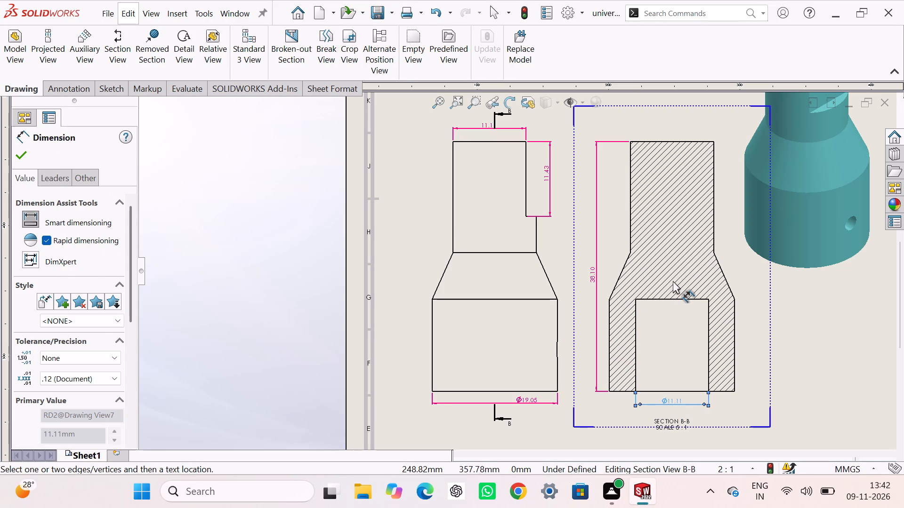
key("Escape")
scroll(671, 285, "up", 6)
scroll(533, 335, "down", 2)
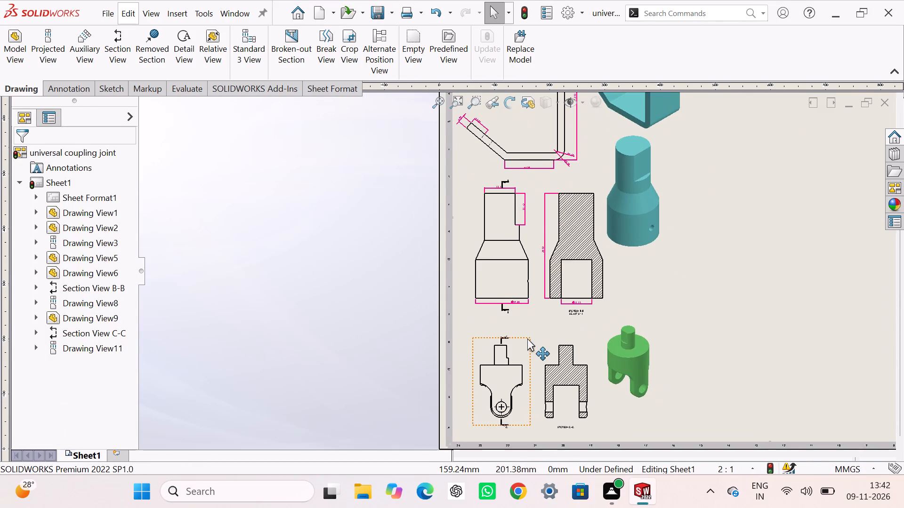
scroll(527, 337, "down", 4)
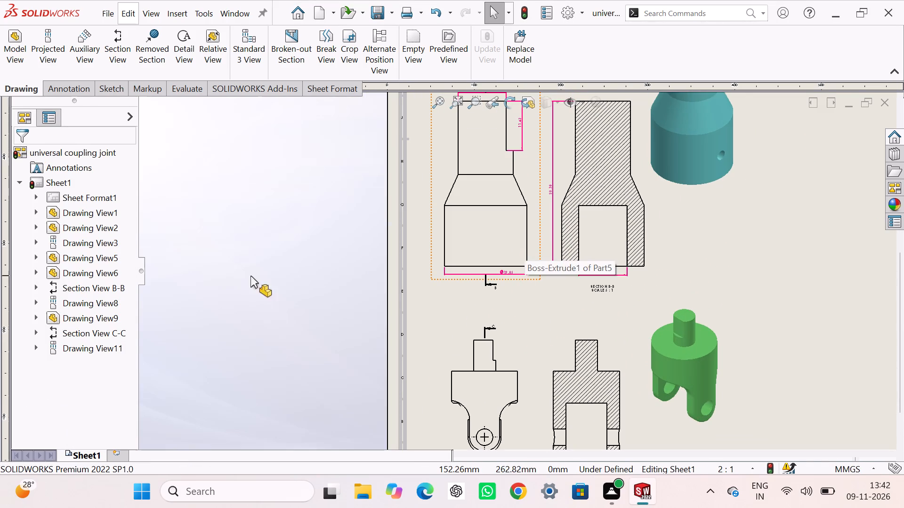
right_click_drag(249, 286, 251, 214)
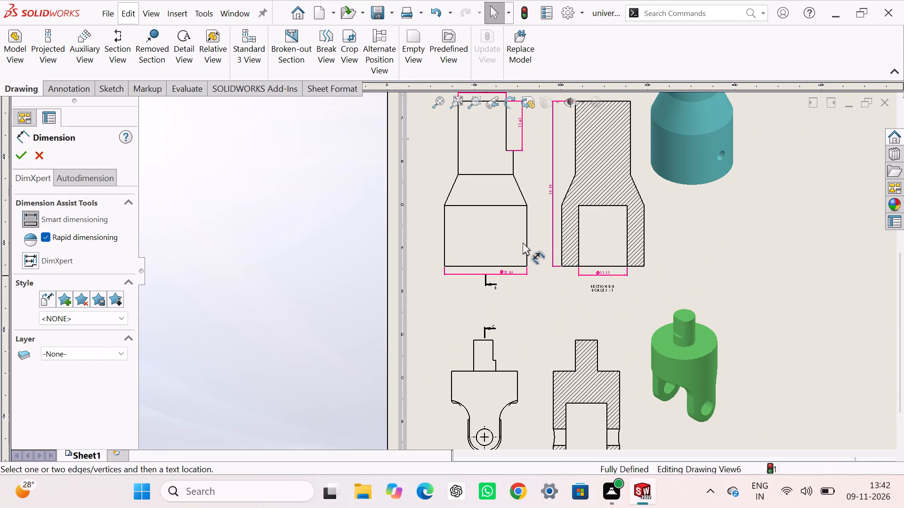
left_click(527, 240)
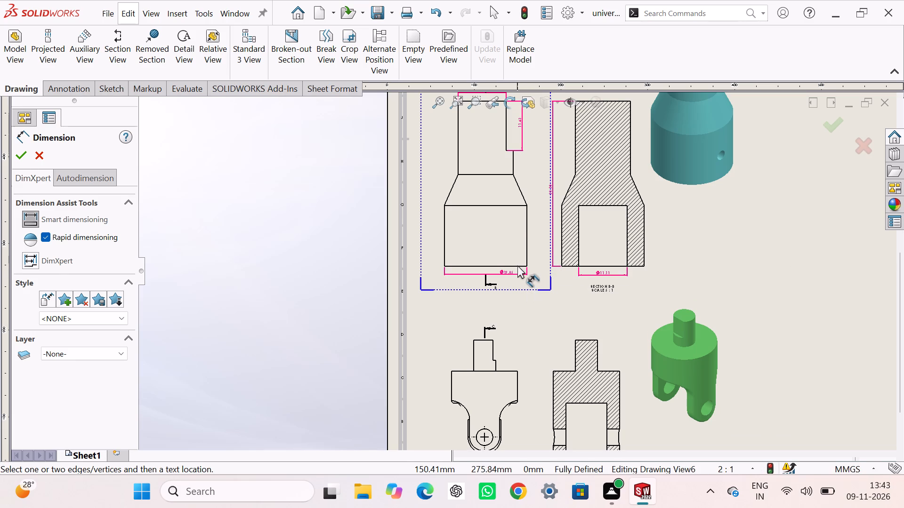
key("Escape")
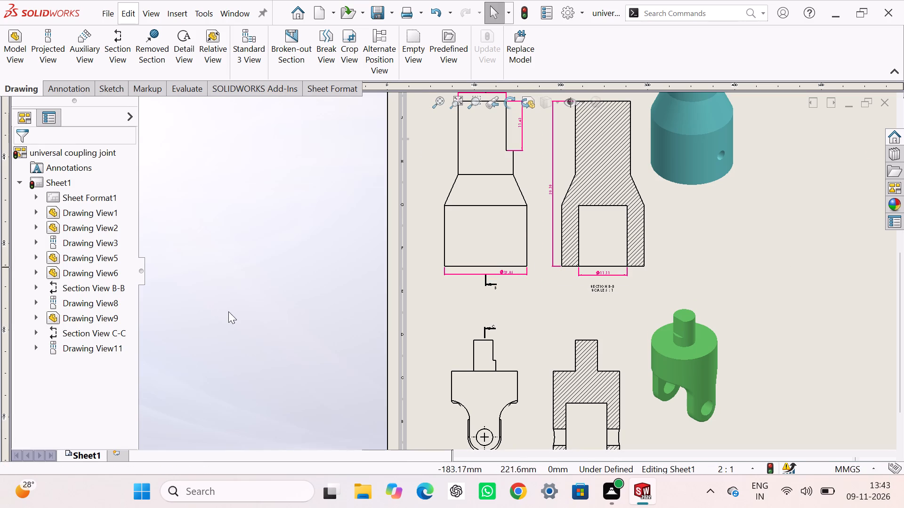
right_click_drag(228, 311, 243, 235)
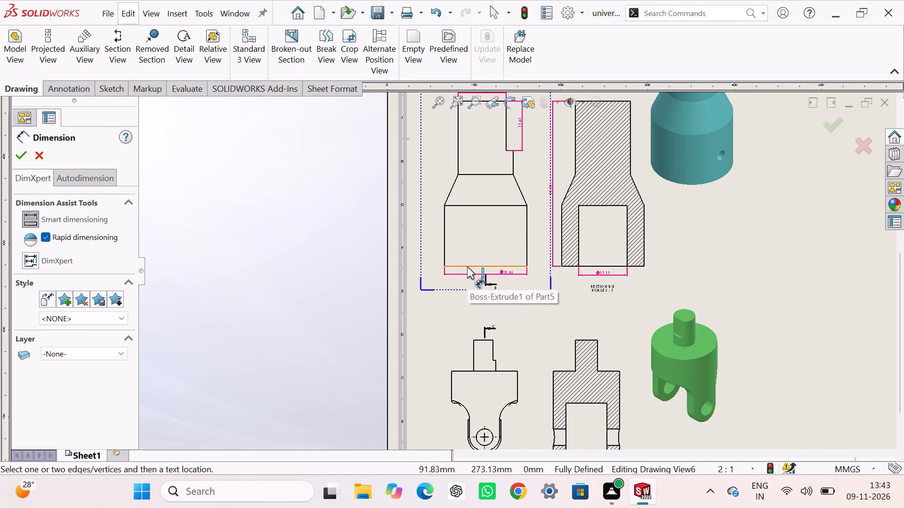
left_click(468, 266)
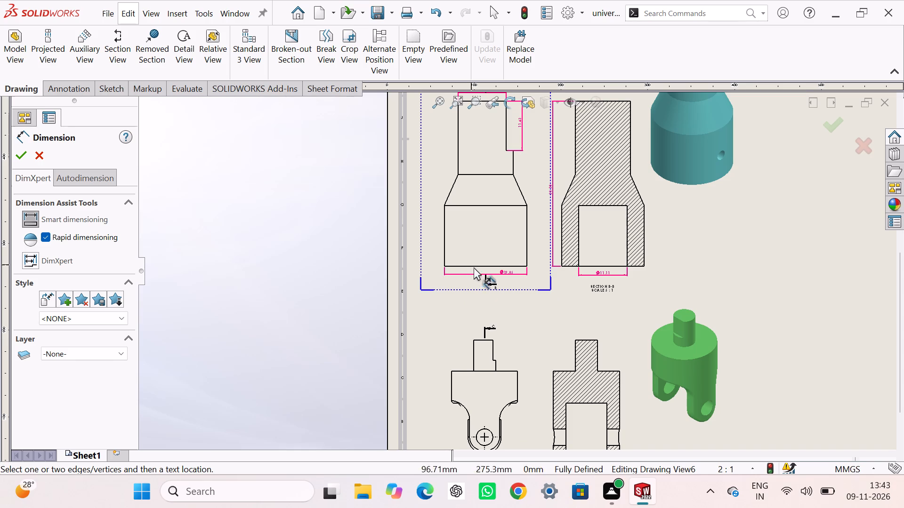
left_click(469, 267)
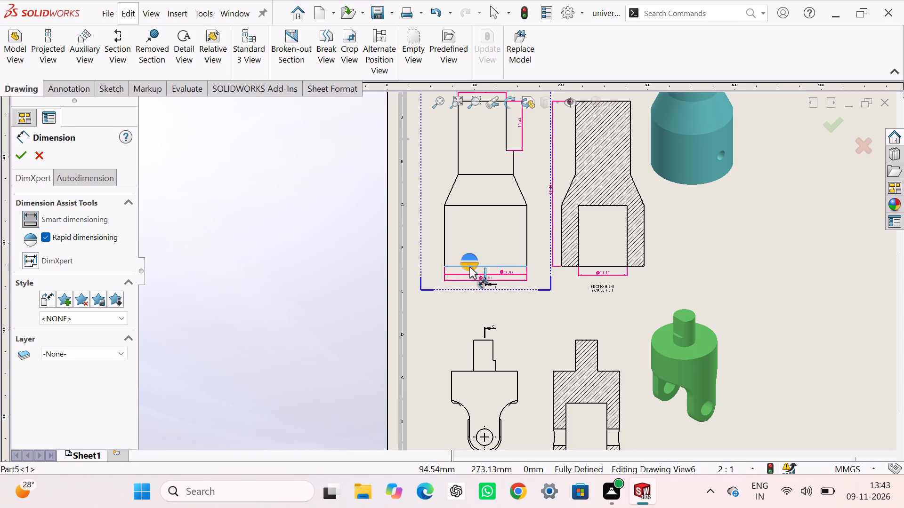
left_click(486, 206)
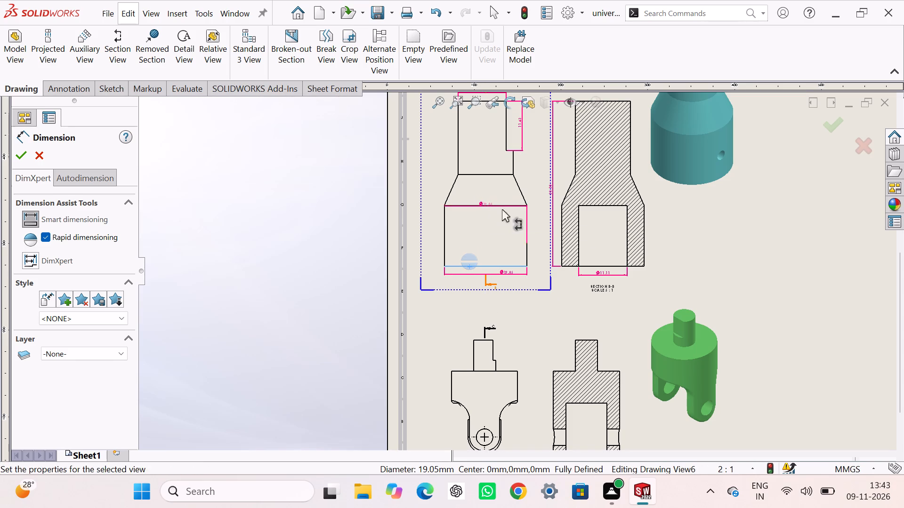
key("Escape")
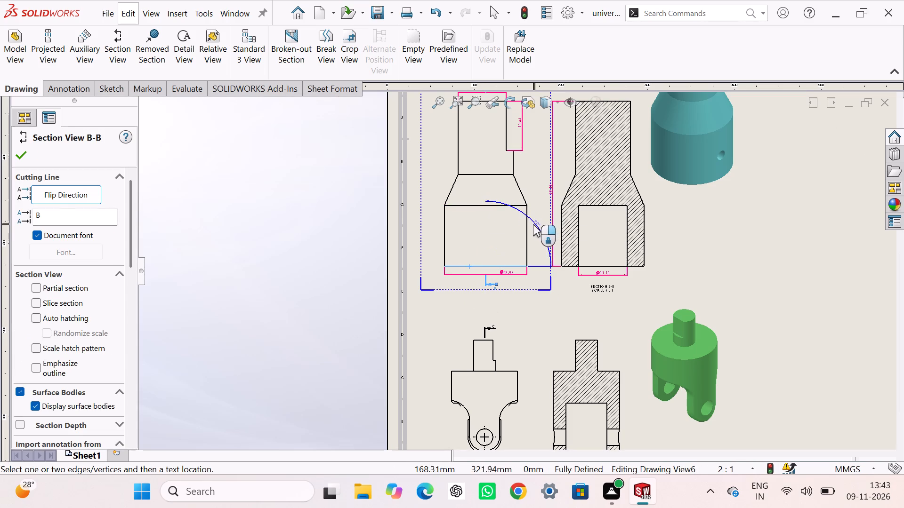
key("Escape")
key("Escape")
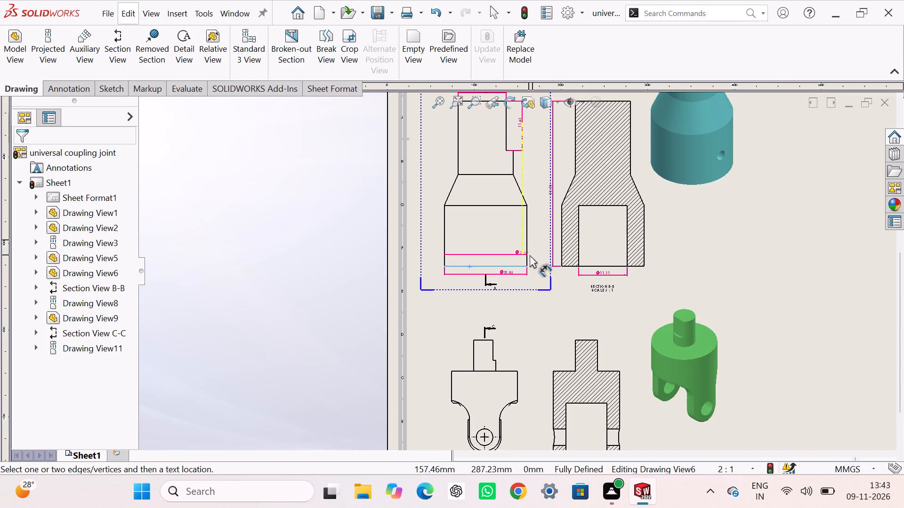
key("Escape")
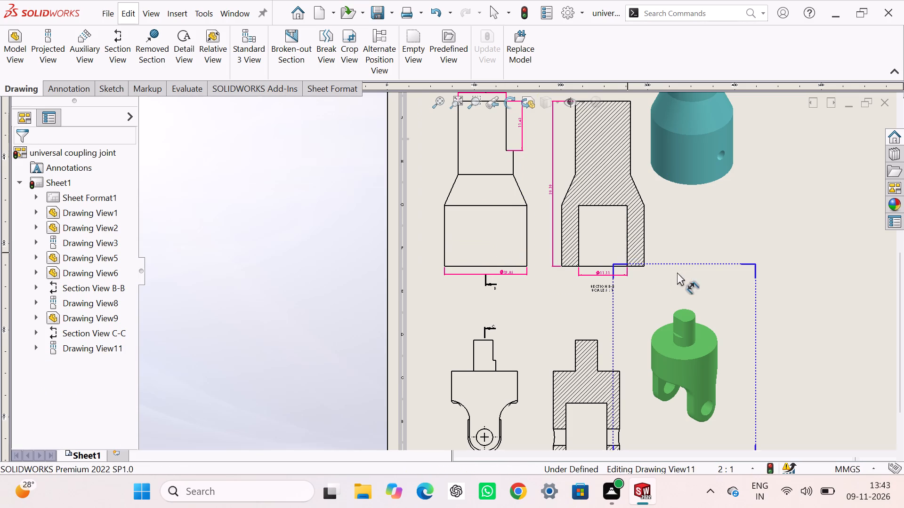
Dimension the heights of the wide lower cylinder and the narrow upper cylinder in Part5's section view.
right_click_drag(677, 268, 673, 201)
right_click_drag(663, 253, 669, 217)
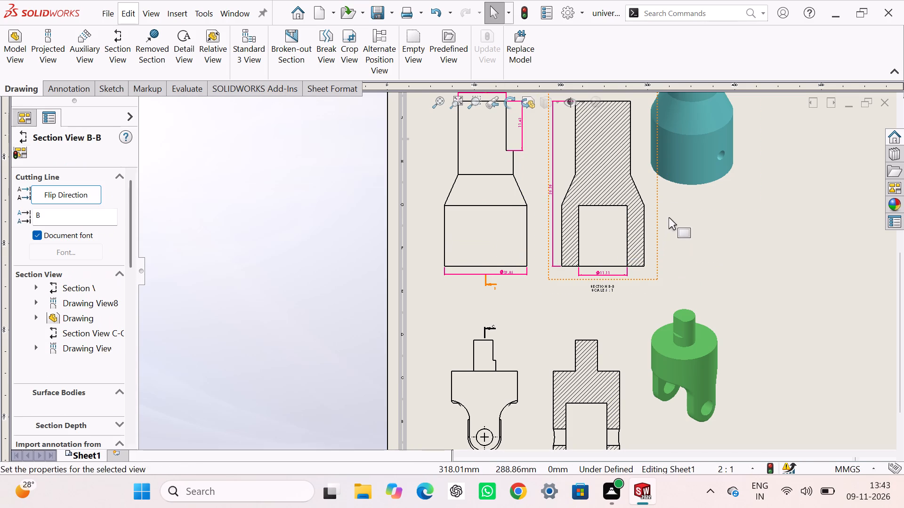
right_click_drag(669, 217, 668, 178)
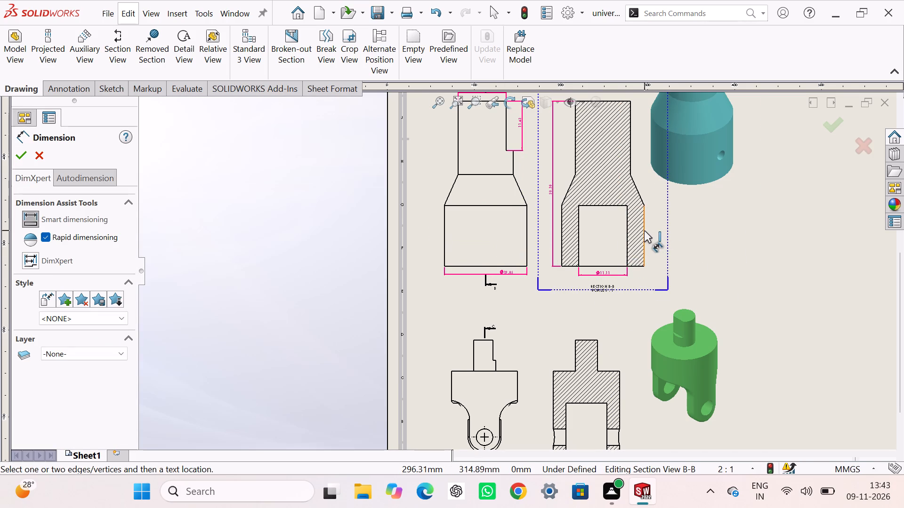
left_click(644, 230)
left_click(654, 230)
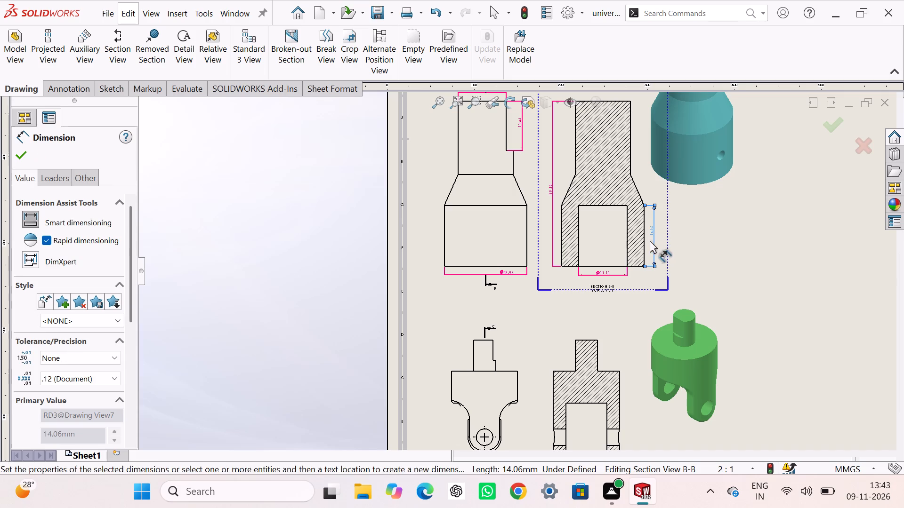
scroll(624, 224, "up", 3)
scroll(548, 193, "down", 2)
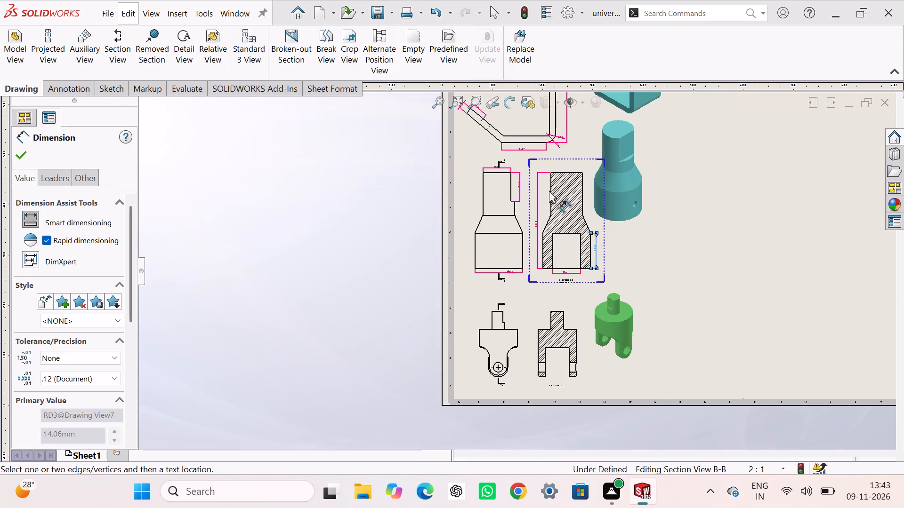
scroll(549, 187, "down", 1)
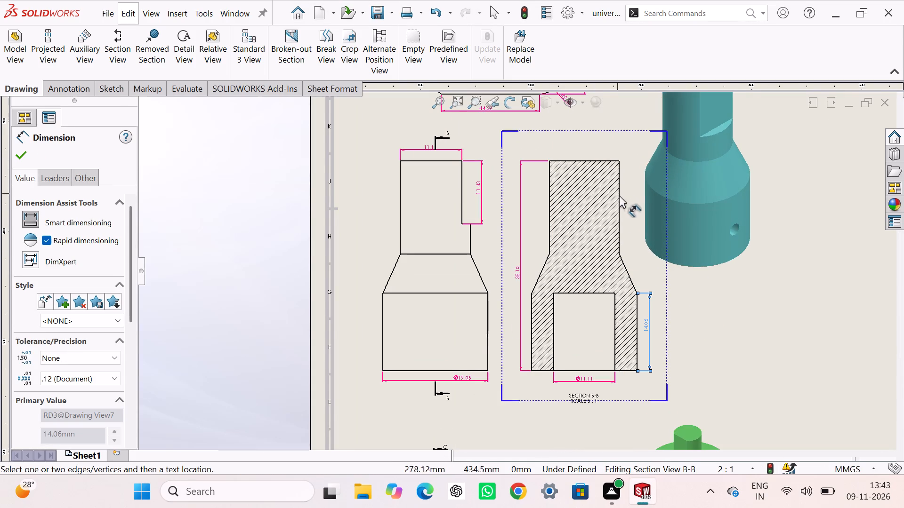
left_click(620, 196)
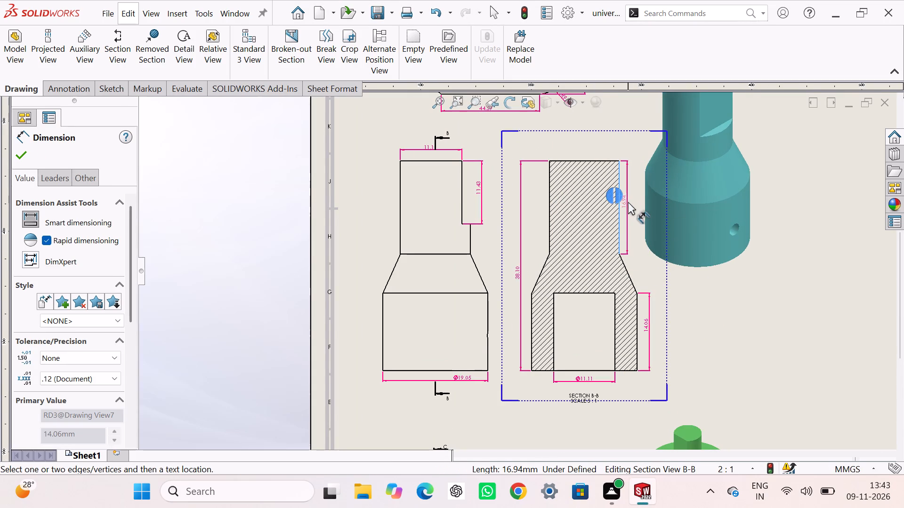
left_click(630, 204)
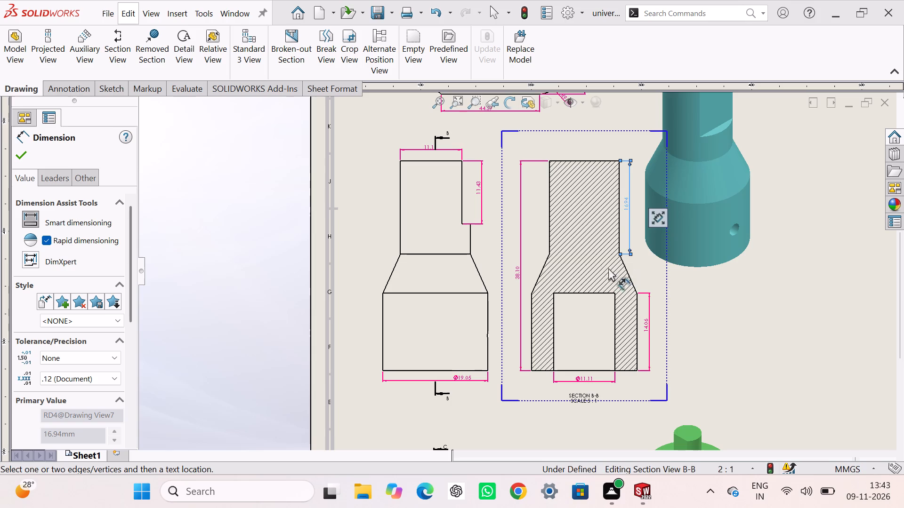
Dimension the rounded lower end's radius, the pin hole's diameter and the concave side arc's radius in Part6's front view.
scroll(569, 258, "up", 4)
scroll(558, 344, "up", 3)
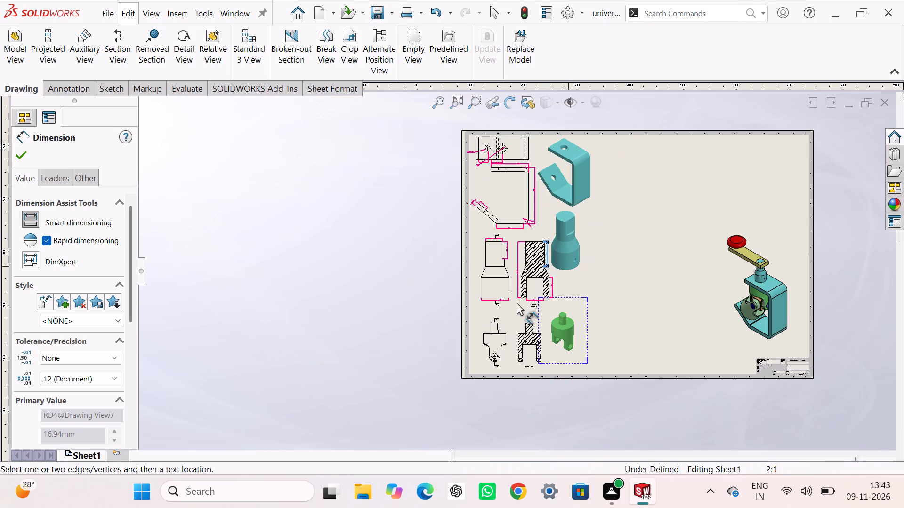
scroll(517, 302, "down", 3)
scroll(505, 356, "down", 10)
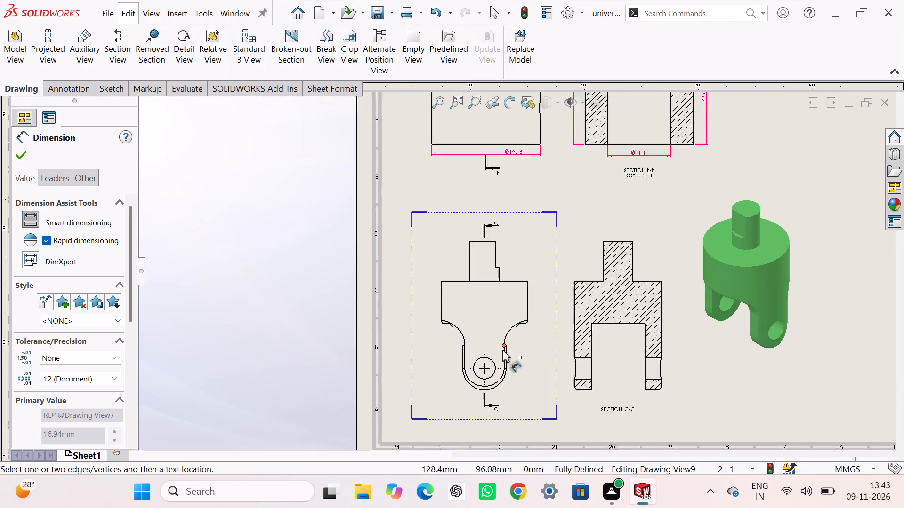
scroll(502, 350, "down", 1)
scroll(502, 355, "up", 4)
scroll(502, 360, "down", 7)
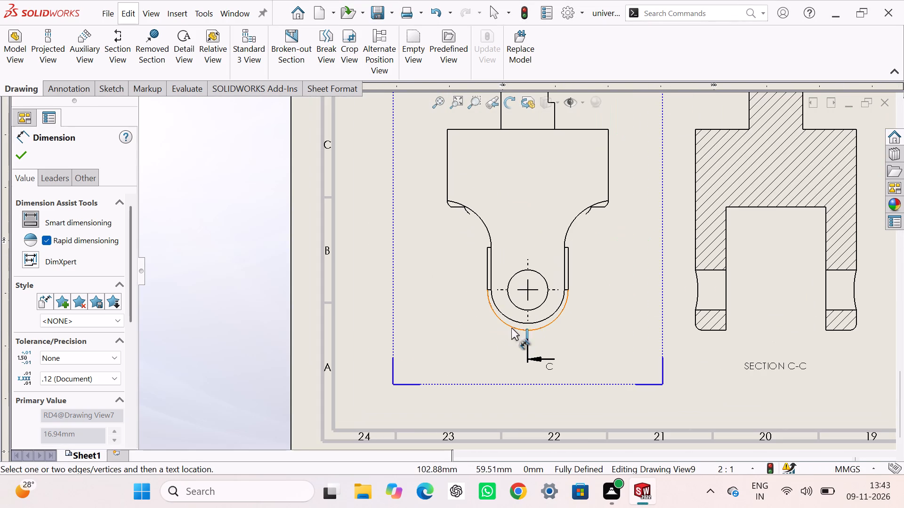
left_click(535, 322)
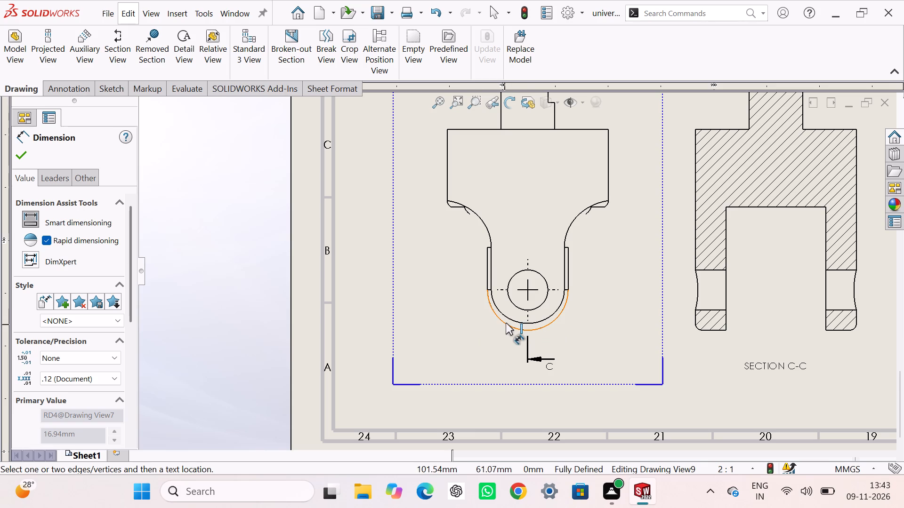
left_click(506, 323)
left_click(447, 349)
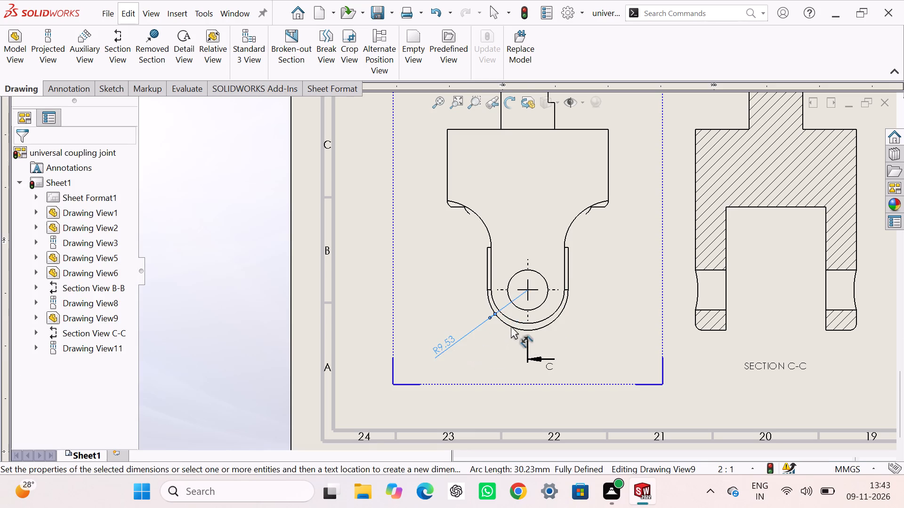
left_click(537, 307)
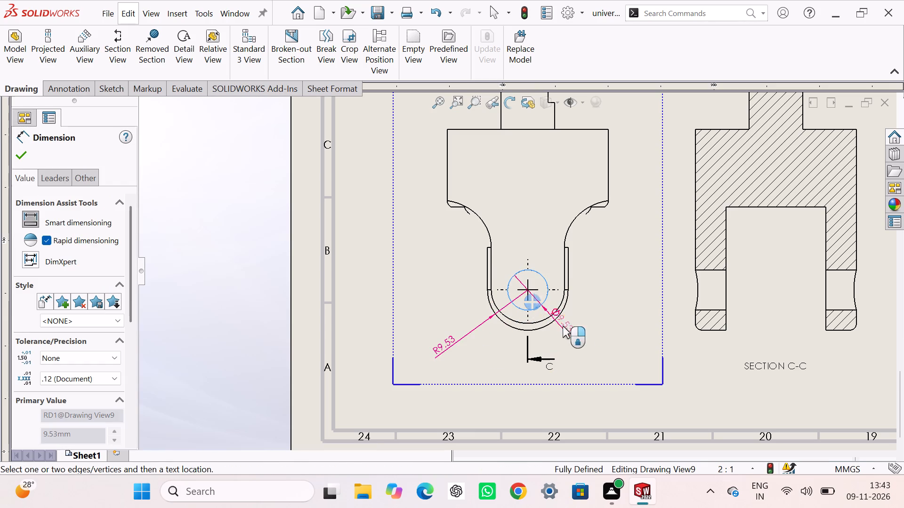
left_click(589, 342)
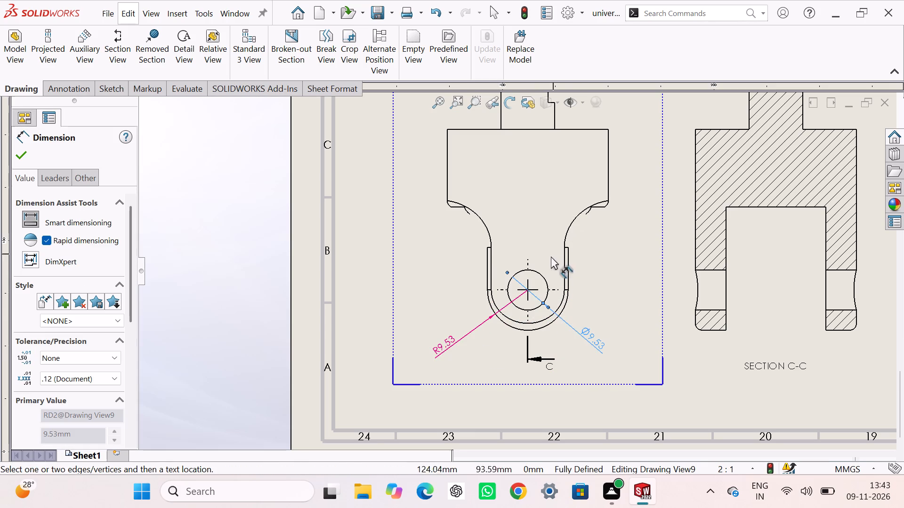
left_click(573, 219)
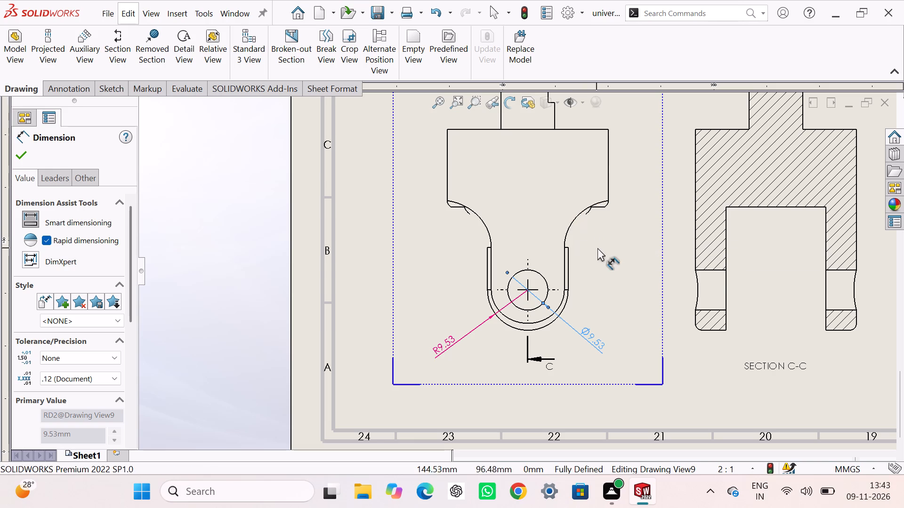
left_click(574, 228)
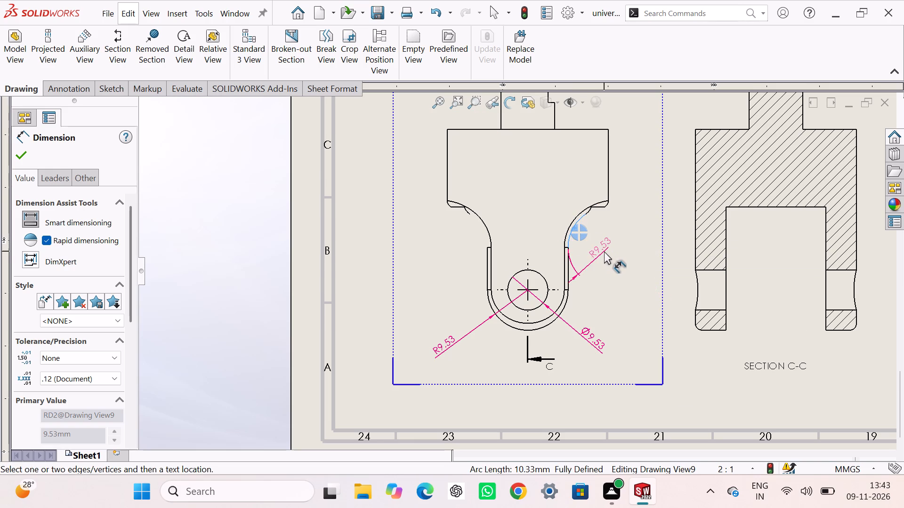
left_click(587, 242)
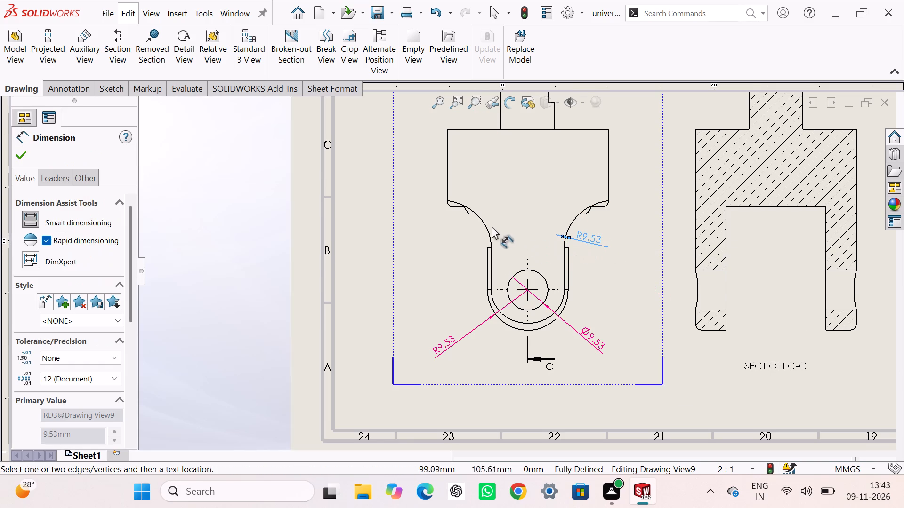
left_click(484, 222)
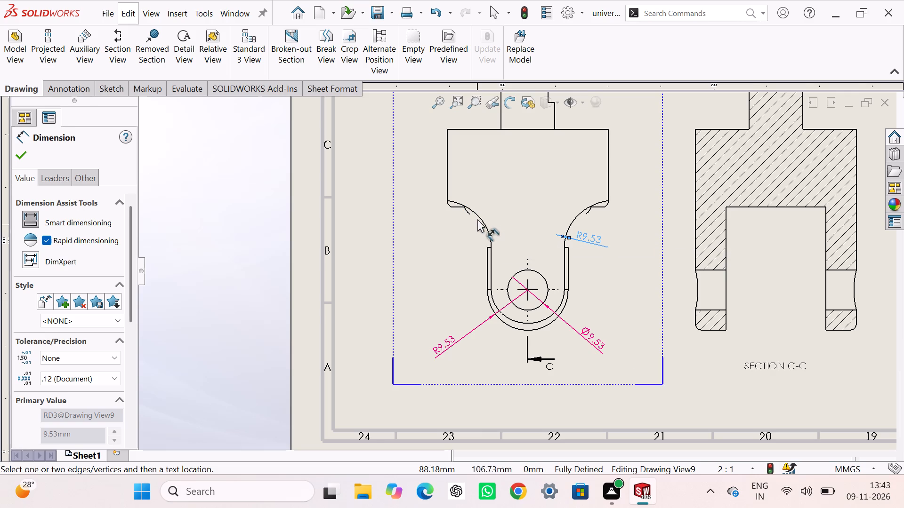
Dimension the main body's diameter and the length of the flat on the top stub in Part6's front view.
left_click(478, 129)
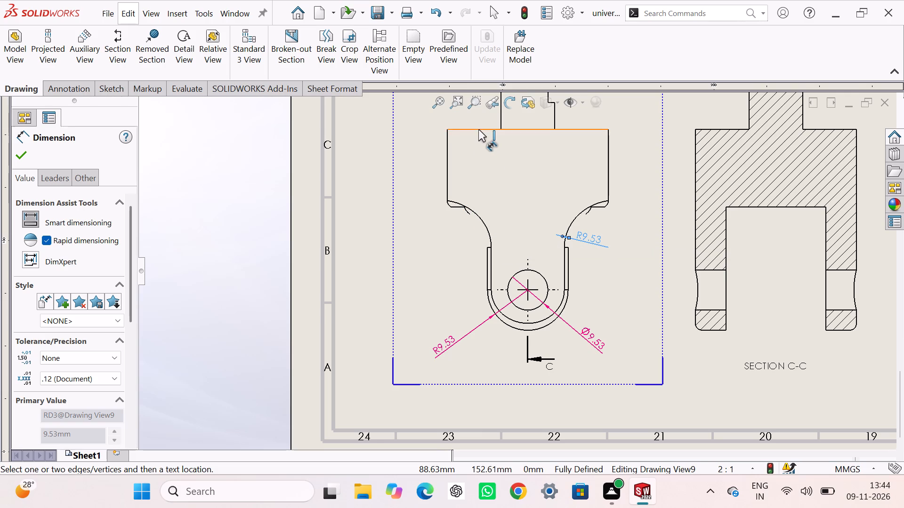
scroll(511, 136, "up", 4)
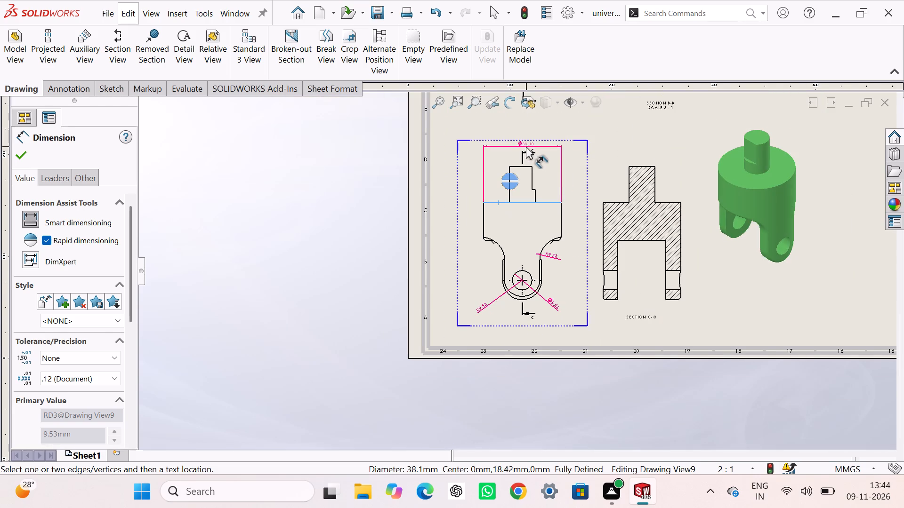
left_click(526, 146)
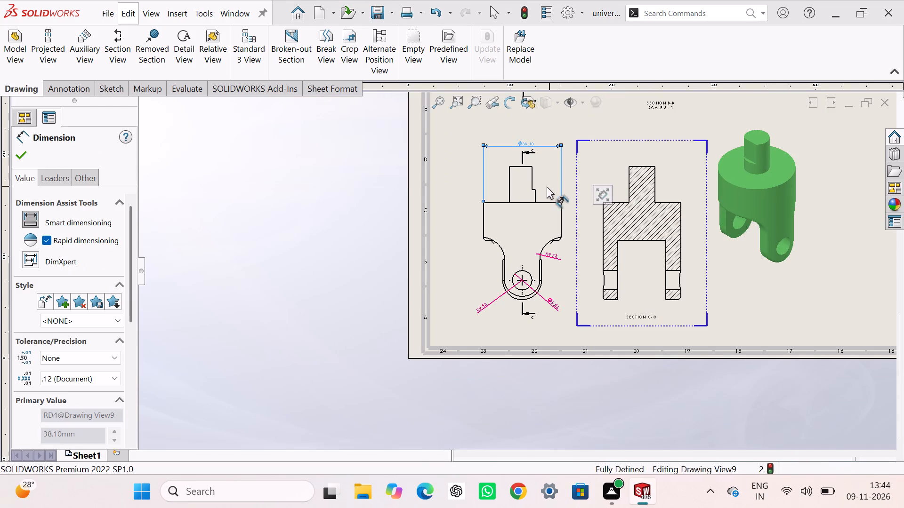
left_click(532, 179)
left_click(545, 175)
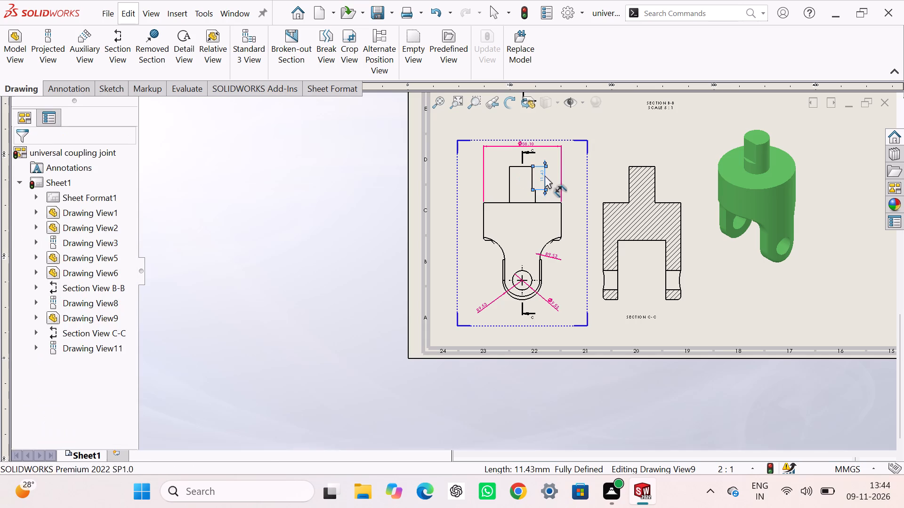
left_click(522, 167)
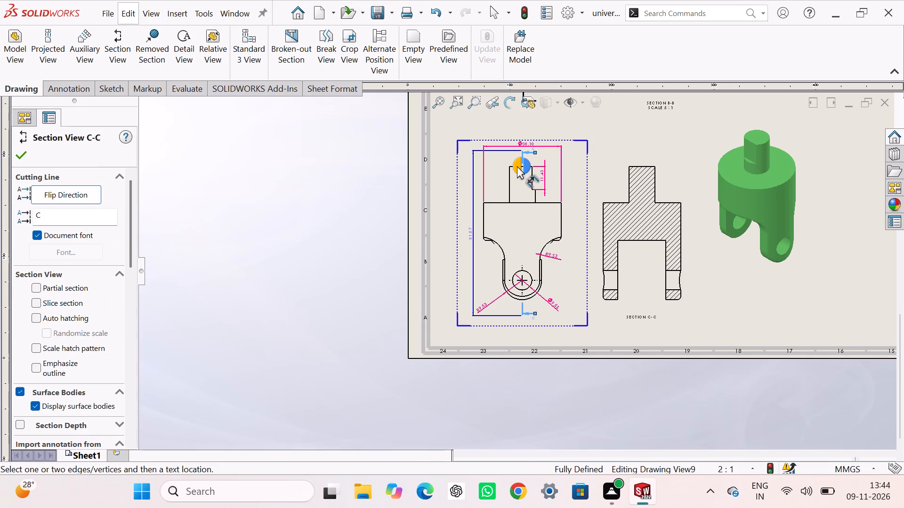
key("Escape")
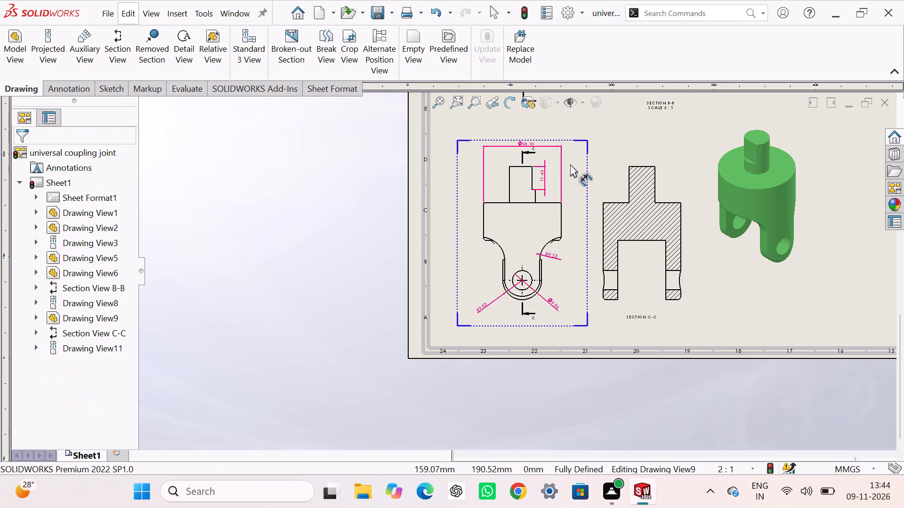
Dimension the top stub's diameter in Part6's section view.
left_click(637, 167)
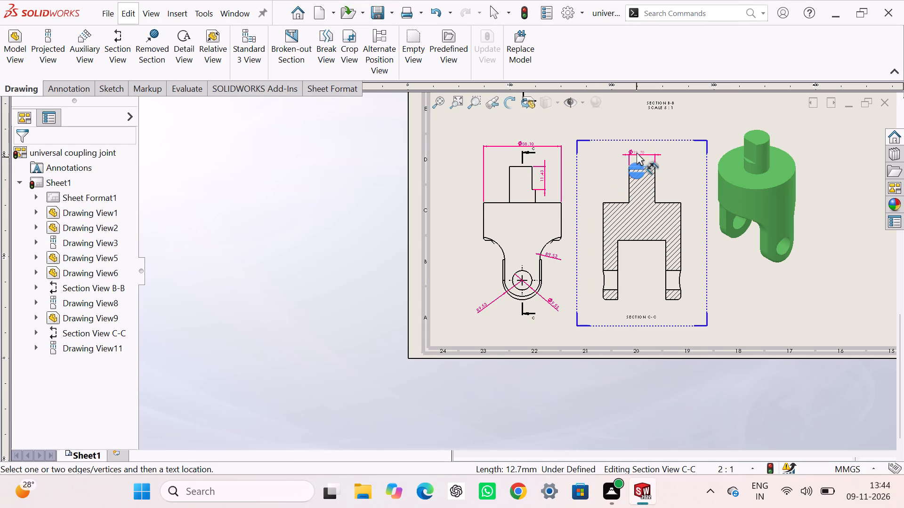
left_click(639, 151)
key("Escape")
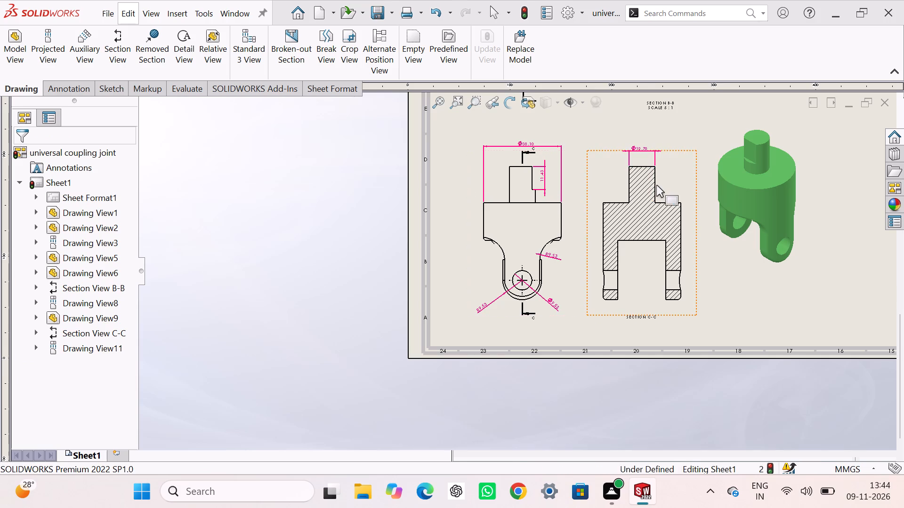
Dimension the width of the gap between the two fork arms in Part6's section view.
right_click_drag(325, 276, 340, 168)
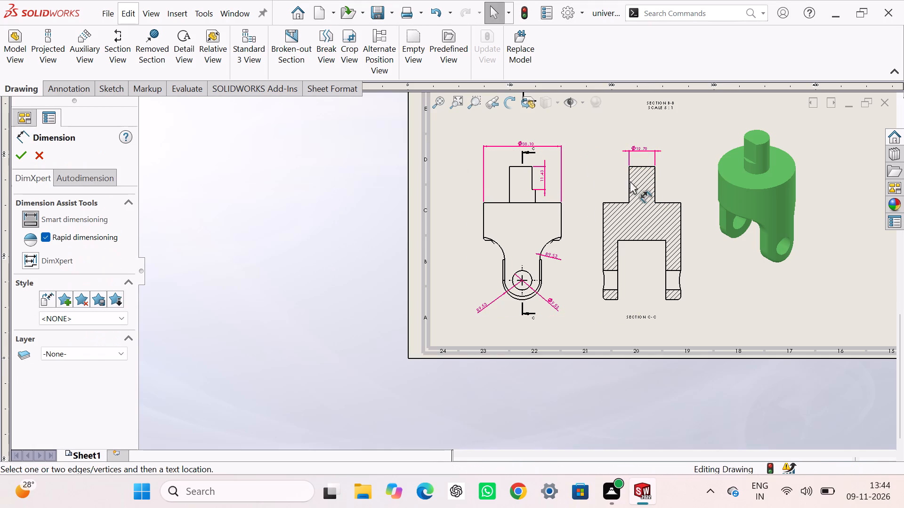
scroll(643, 226, "down", 3)
scroll(649, 281, "up", 3)
scroll(632, 325, "down", 2)
scroll(574, 312, "down", 3)
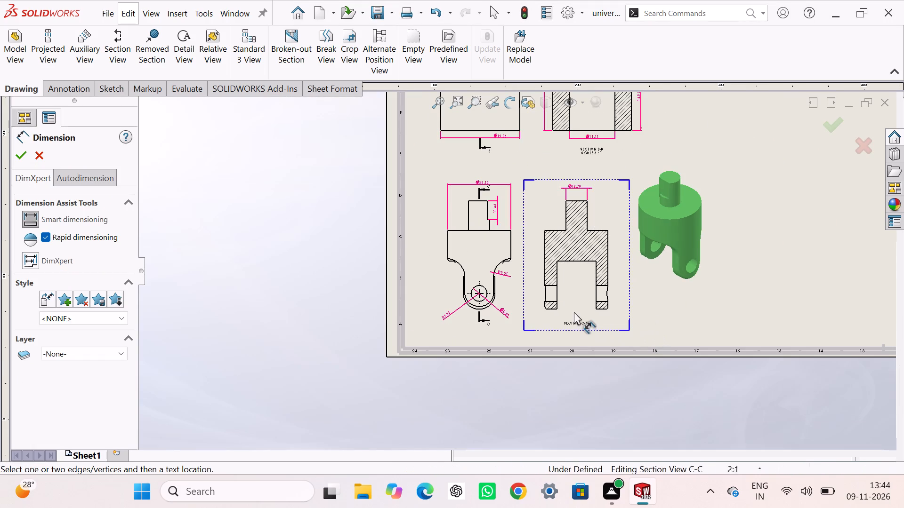
scroll(574, 295, "down", 3)
scroll(490, 159, "up", 2)
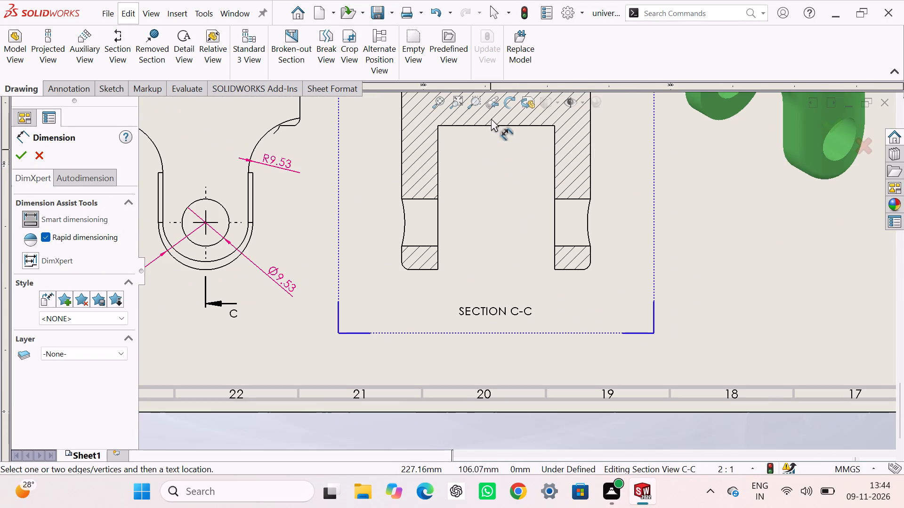
left_click(492, 126)
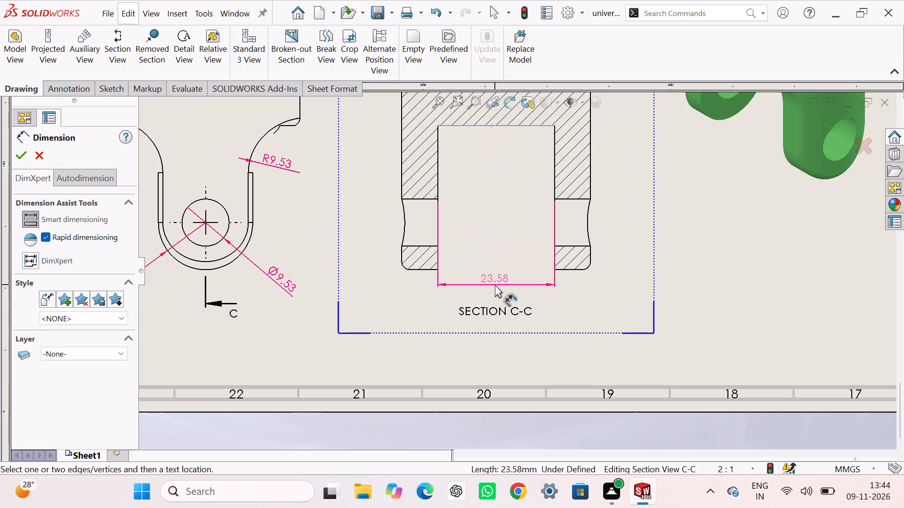
left_click(495, 285)
Dimension the height of the top stub in Part6's section view.
scroll(522, 248, "up", 5)
scroll(523, 183, "down", 1)
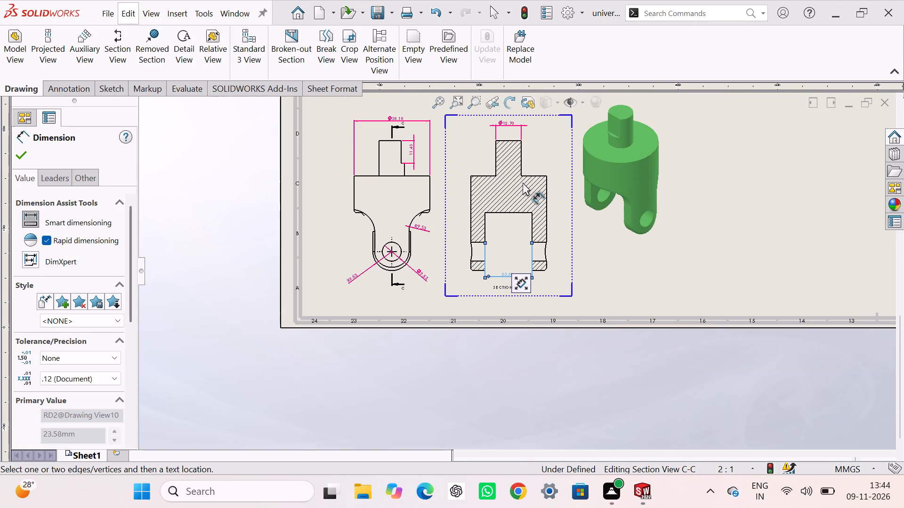
scroll(523, 183, "down", 1)
left_click(519, 161)
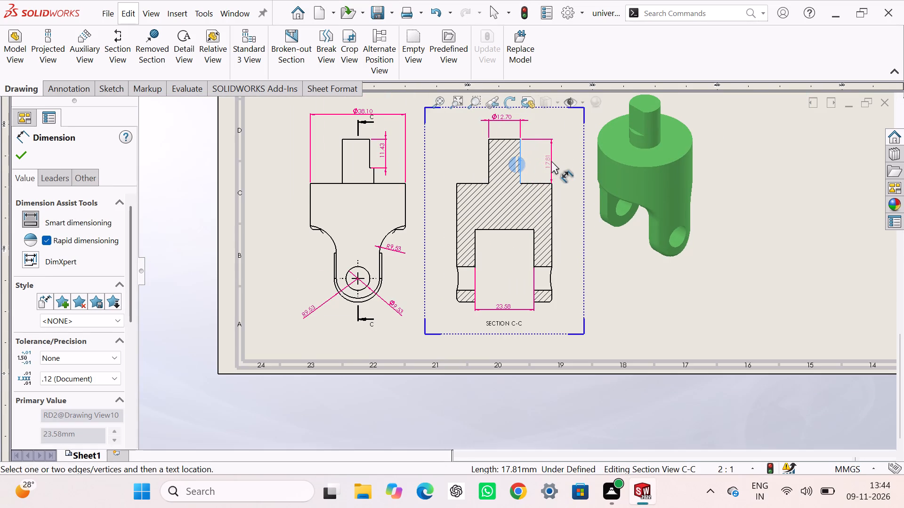
left_click(558, 161)
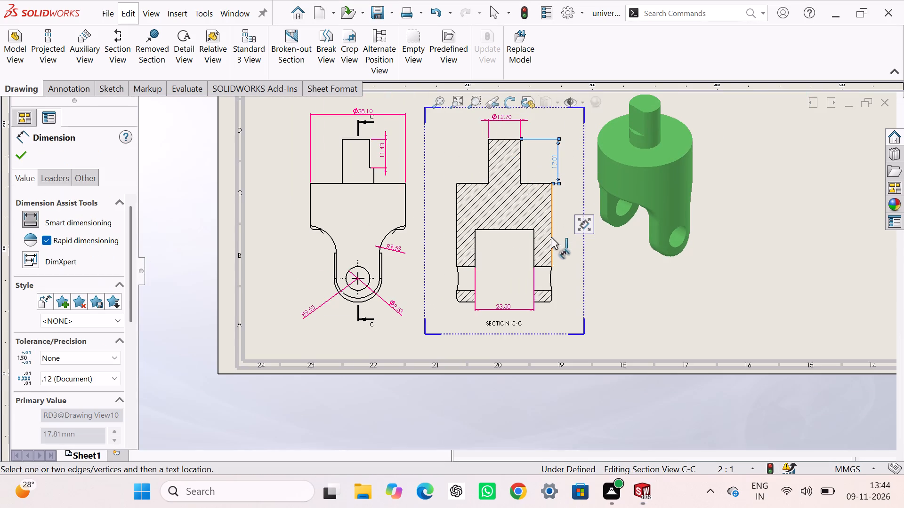
key("Escape")
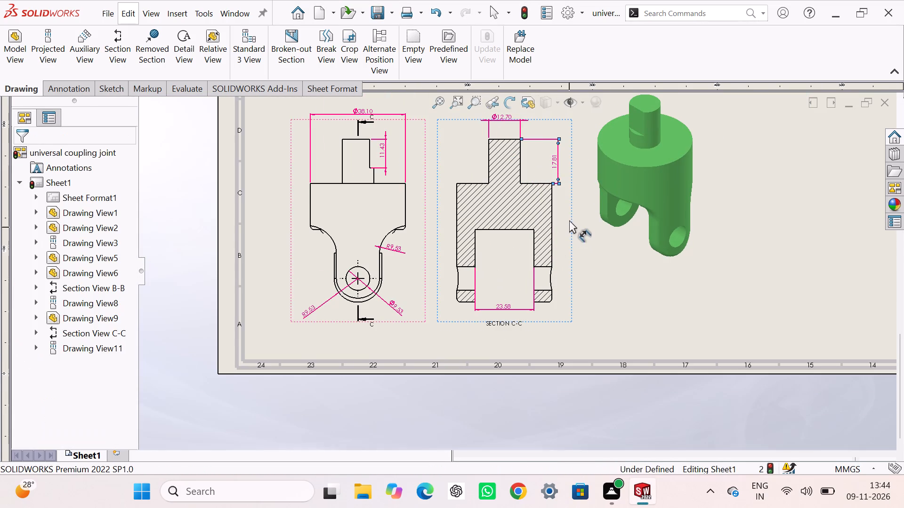
key("Escape")
scroll(560, 213, "up", 4)
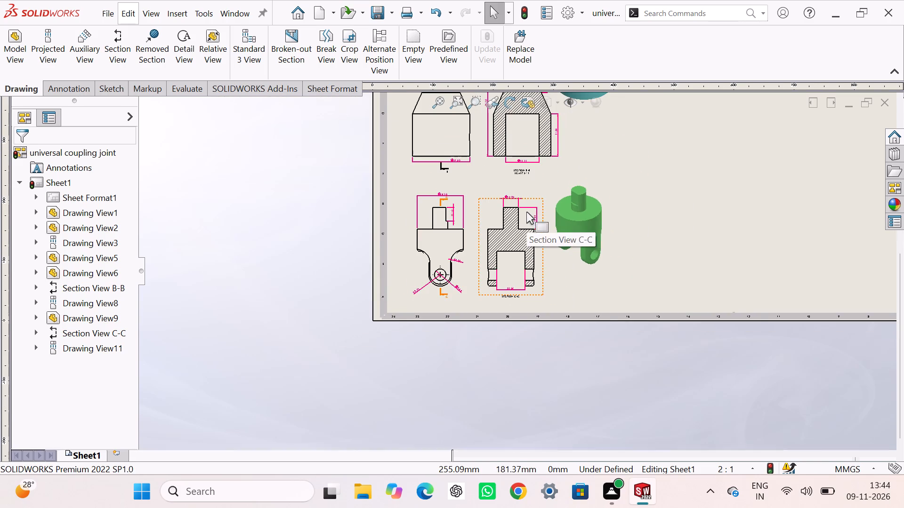
scroll(526, 212, "up", 6)
key("Escape")
key("Escape")
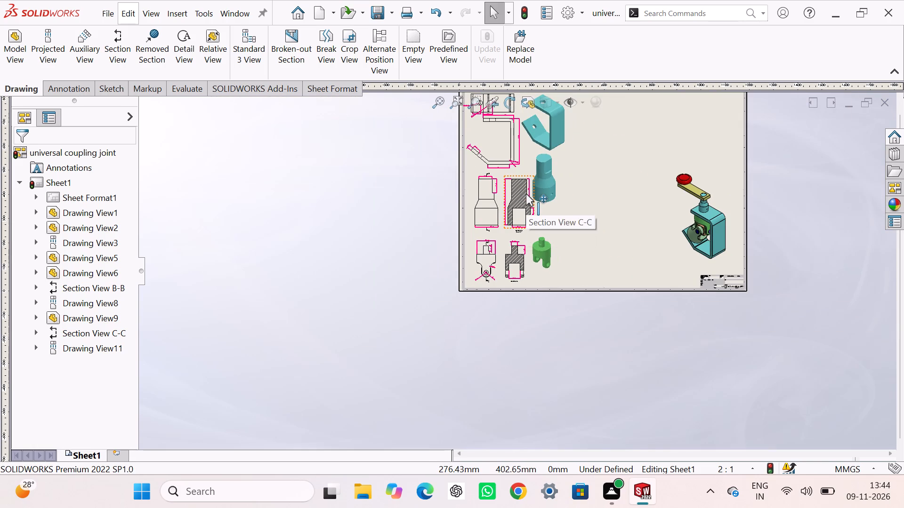
Insert Part2's front view near the sheet's top, beside Part1's shaded view, with a projected view of its holed face below.
scroll(526, 193, "up", 4)
scroll(548, 195, "down", 3)
scroll(543, 259, "down", 5)
left_click_drag(315, 183, 302, 174)
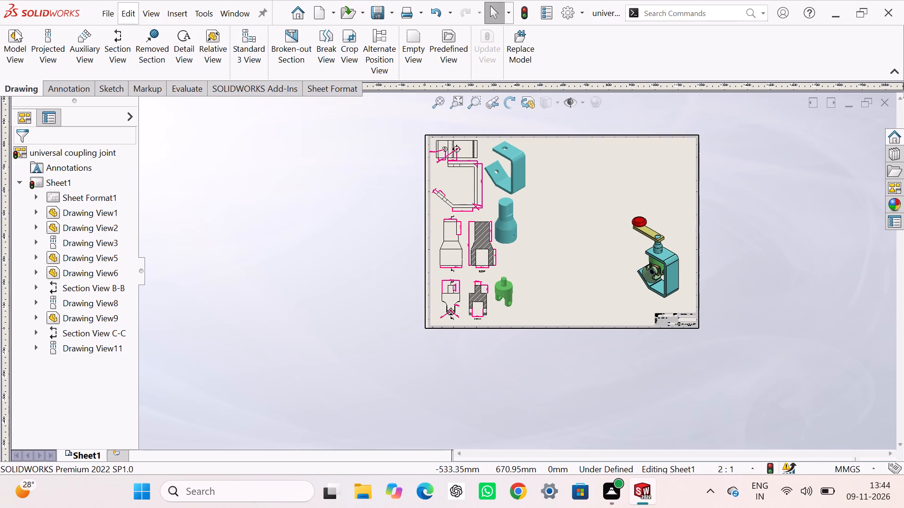
left_click(15, 30)
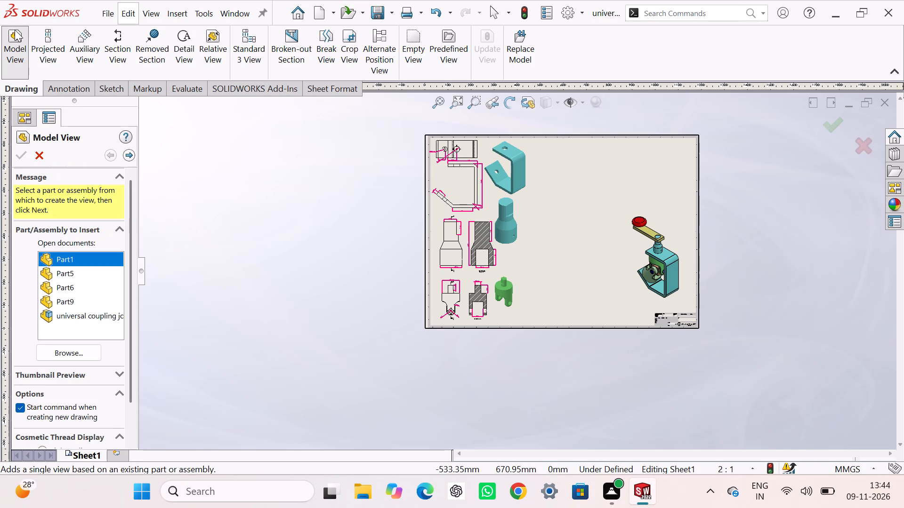
left_click(80, 353)
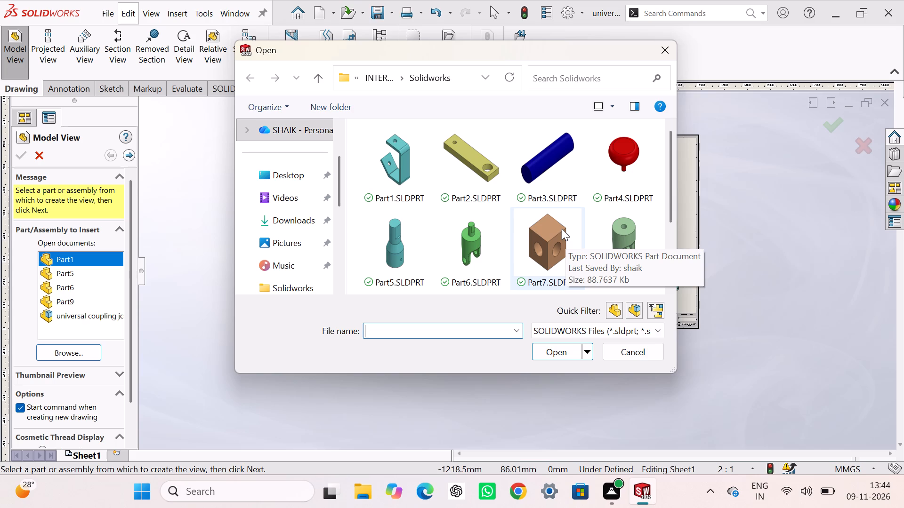
scroll(562, 229, "down", 2)
scroll(562, 229, "up", 2)
left_click(483, 166)
left_click(567, 349)
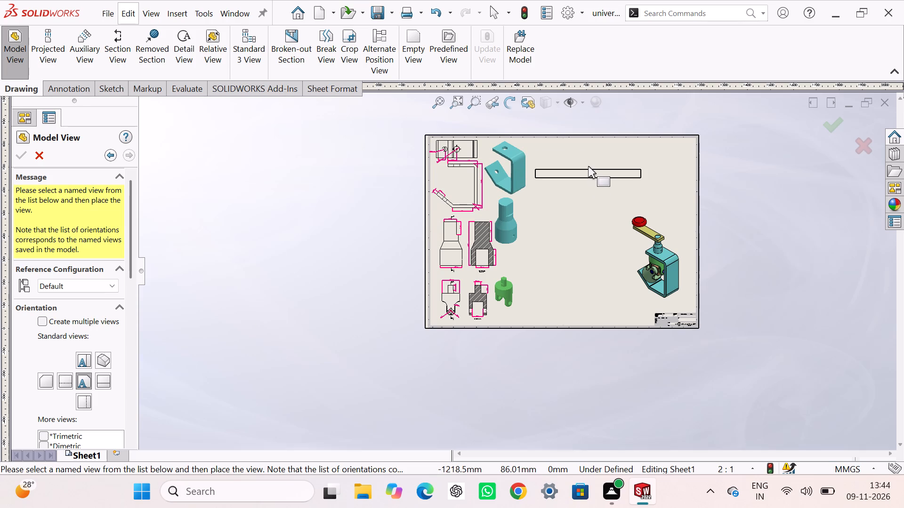
left_click(583, 147)
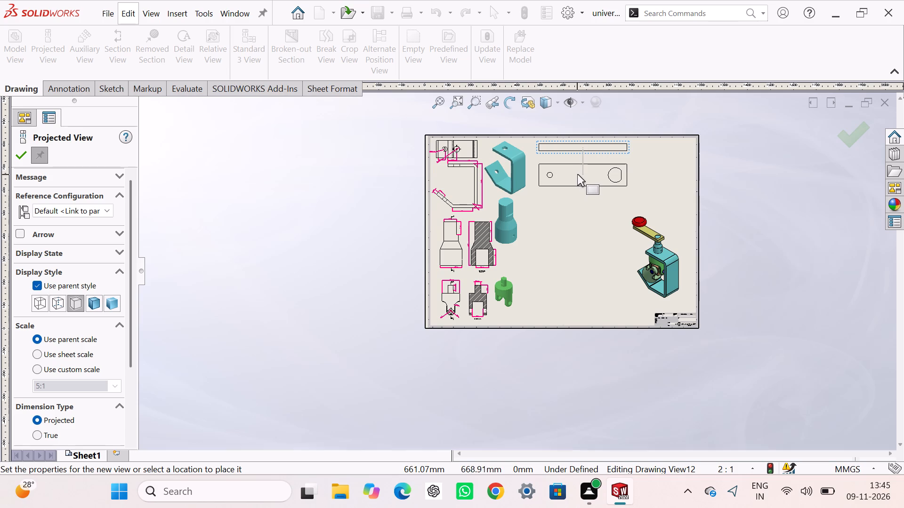
left_click(577, 174)
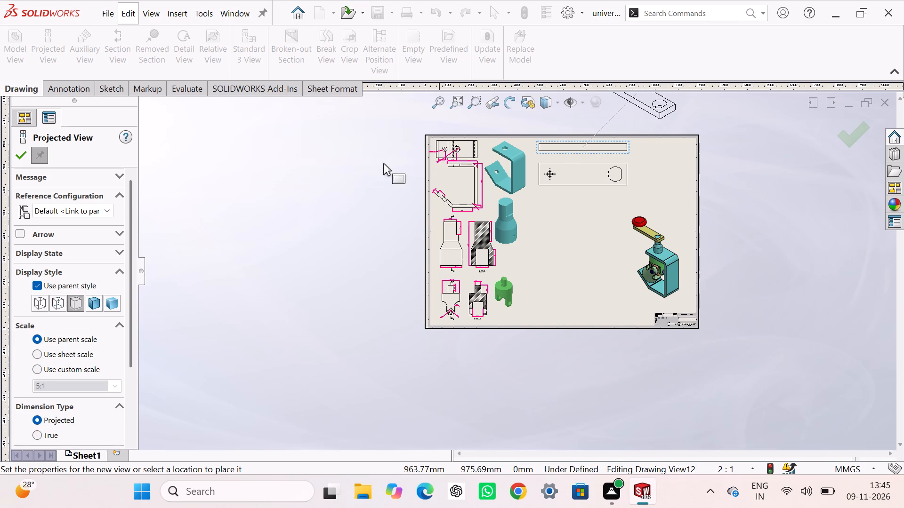
Place a shaded projected isometric view of Part2 beside its two flat views.
left_click(111, 302)
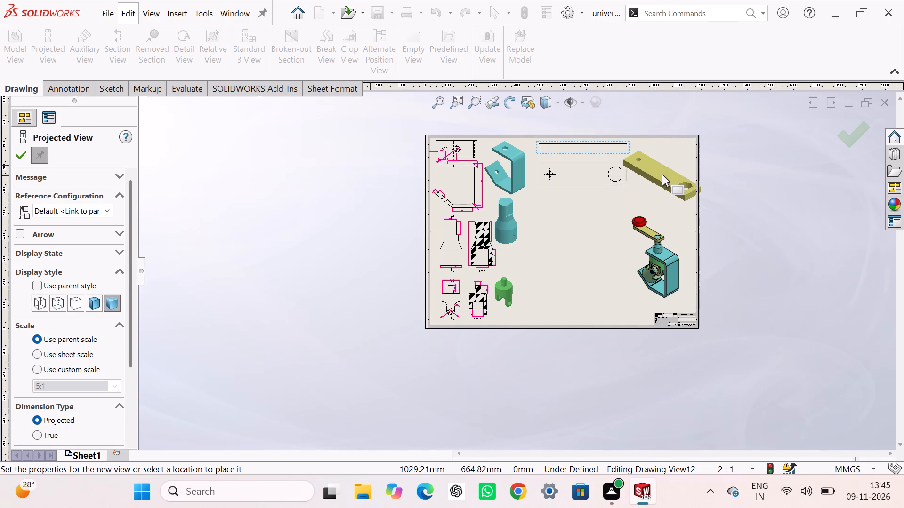
left_click(662, 174, "ctrl")
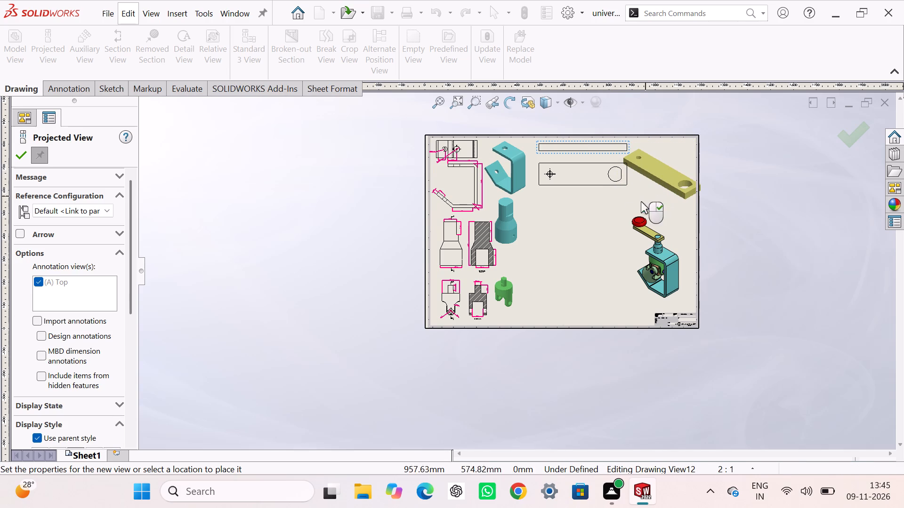
key("Escape")
key("Escape")
Set the projected view of Part2's holed face to a custom scale of 4:1.
left_click(606, 187)
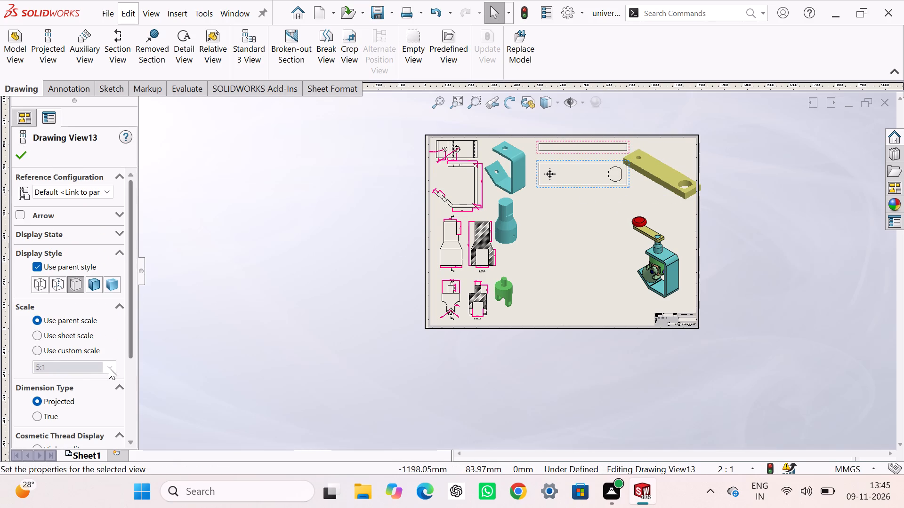
left_click(85, 351)
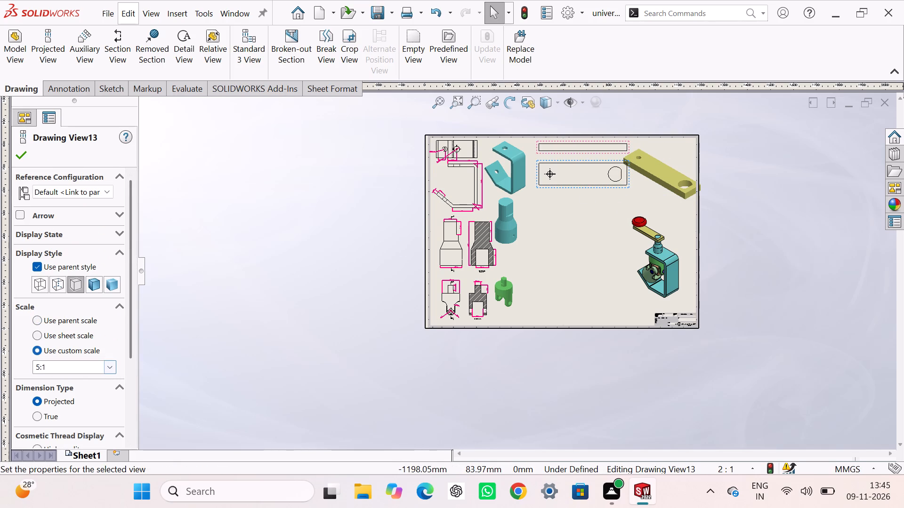
left_click(55, 366)
key("4")
type(":1")
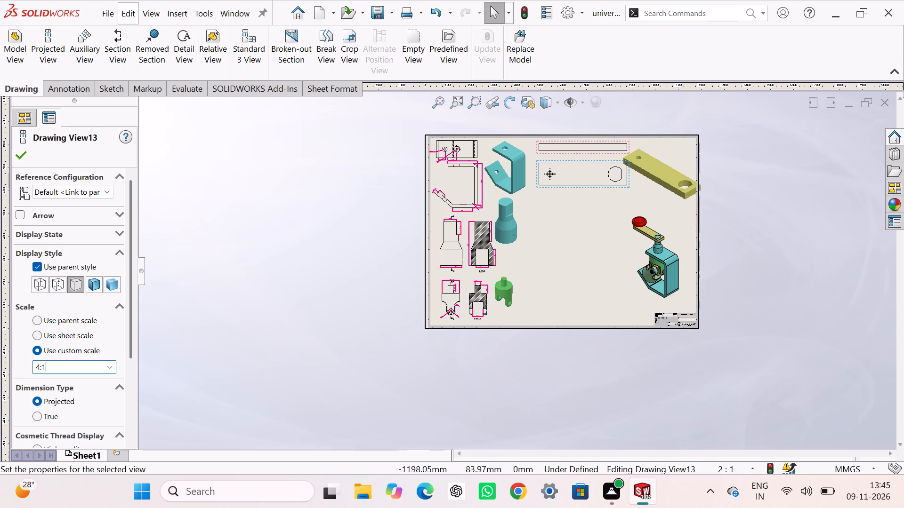
key("Return")
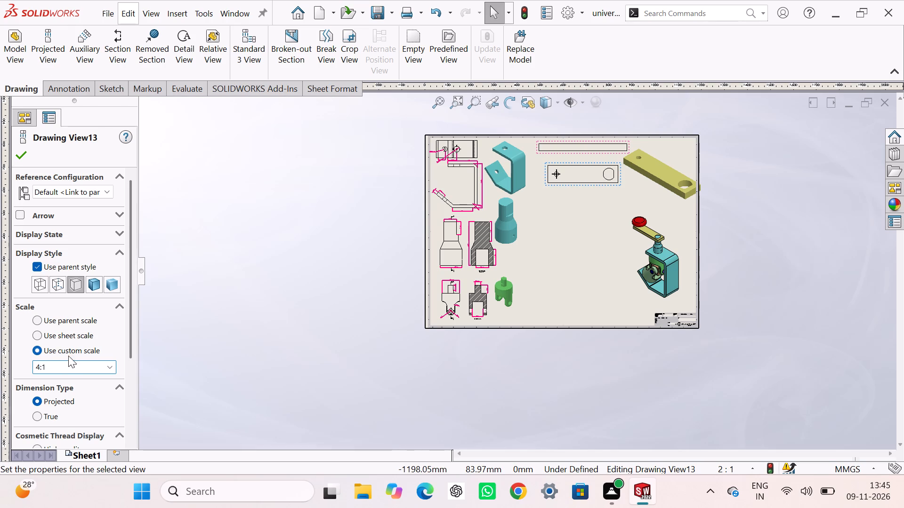
left_click(21, 153)
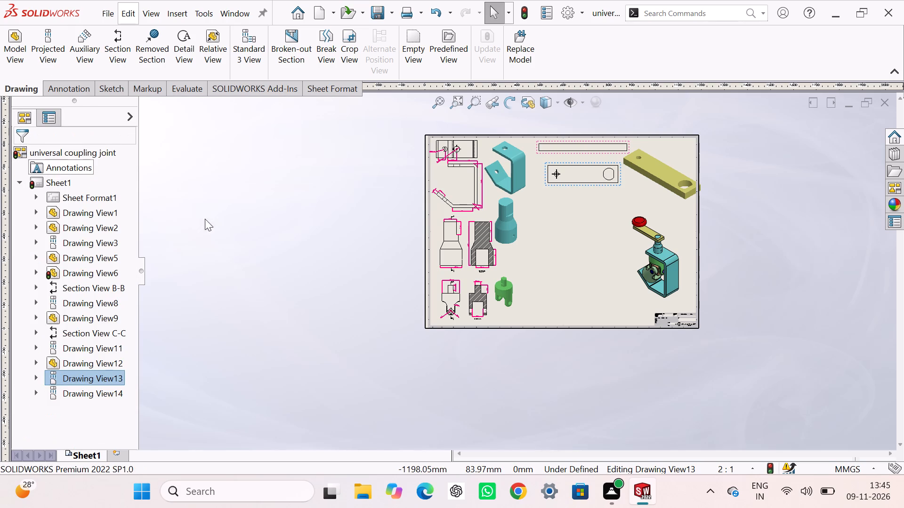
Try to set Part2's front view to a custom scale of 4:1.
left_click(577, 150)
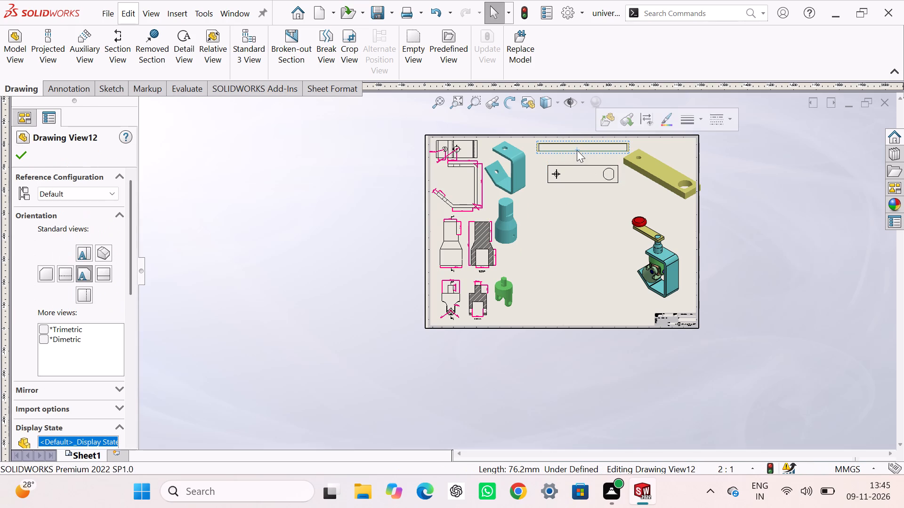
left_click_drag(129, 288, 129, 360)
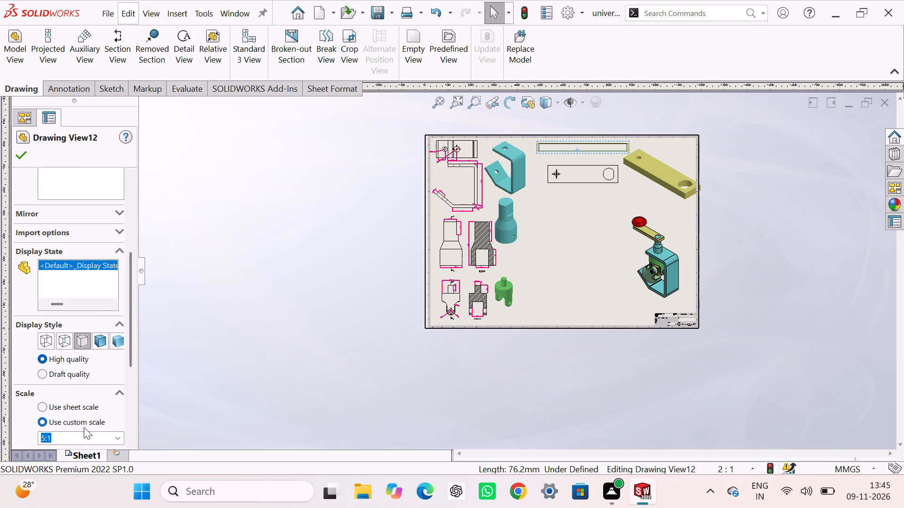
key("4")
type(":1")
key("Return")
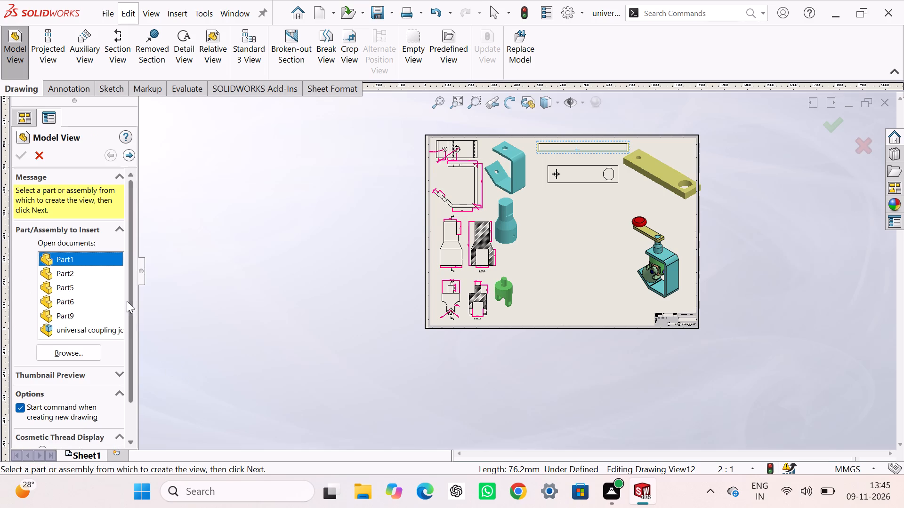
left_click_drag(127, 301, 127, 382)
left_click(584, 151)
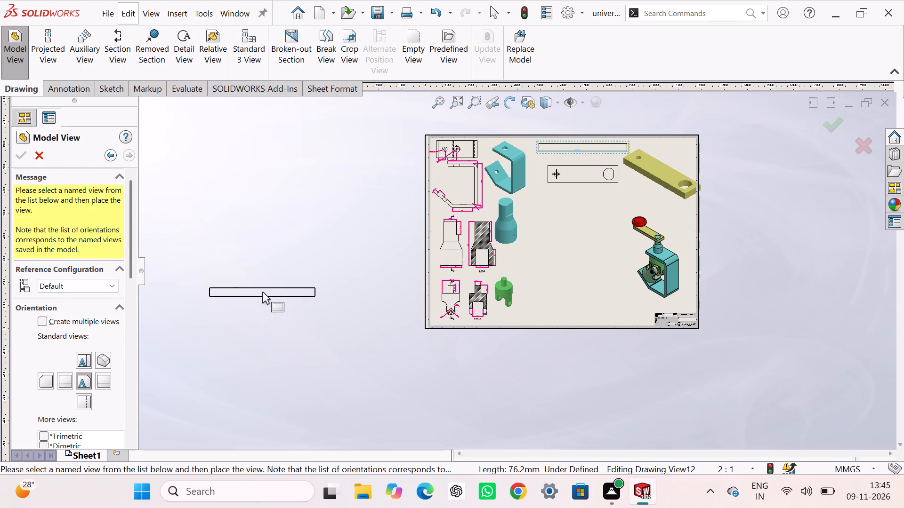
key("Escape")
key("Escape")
Set Part2's front view at the sheet's top to a custom scale of 4:1.
left_click(539, 149)
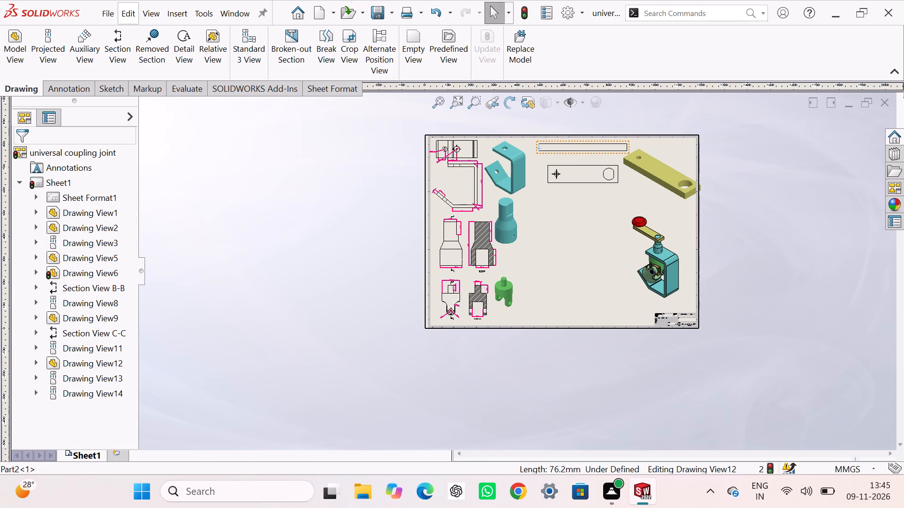
left_click_drag(130, 269, 111, 354)
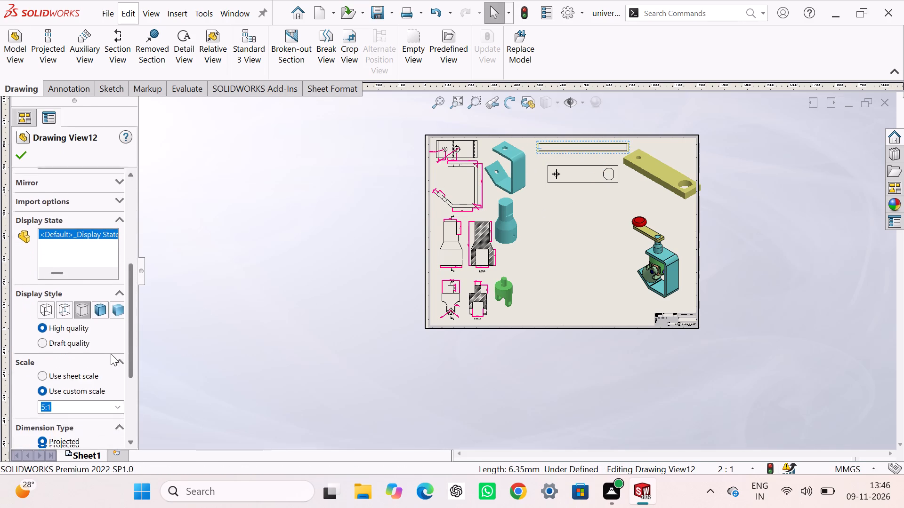
left_click_drag(111, 354, 106, 377)
key("4")
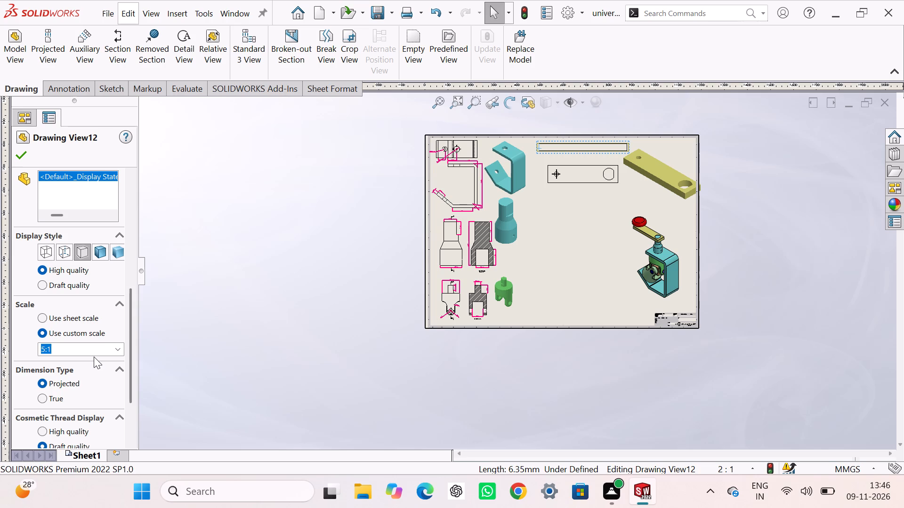
left_click(91, 349)
double_click(91, 349)
key("4")
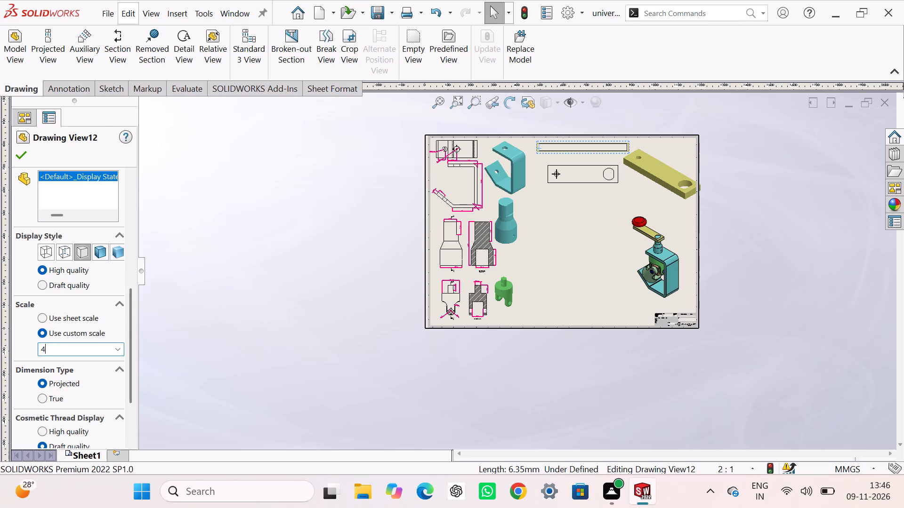
type(":1")
key("Return")
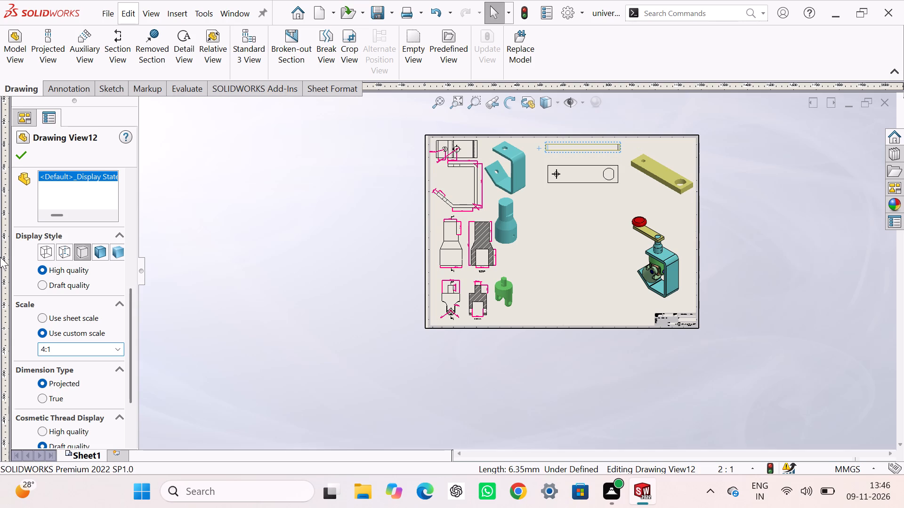
left_click(21, 151)
left_click(263, 173)
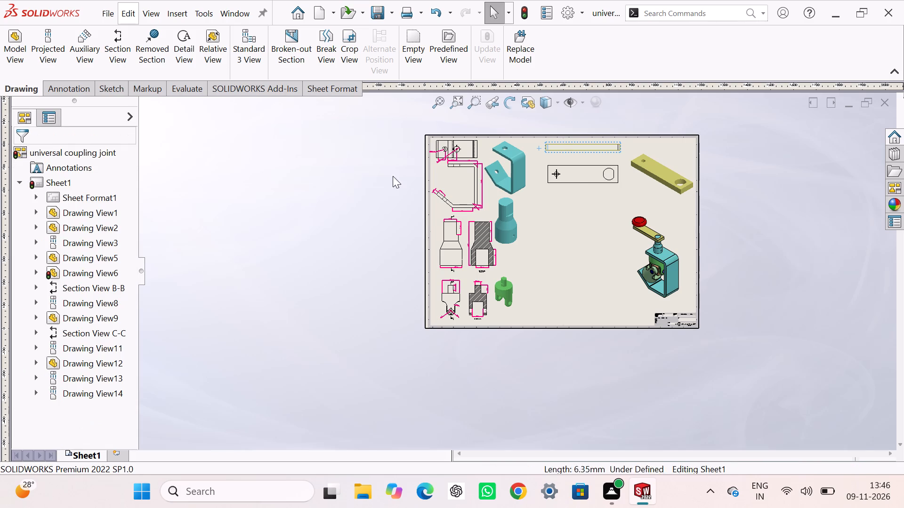
key("Escape")
key("Escape")
Lower Part2's holed-face view slightly, and shift its front view with the aligned view closer to Part1's shaded view.
left_click_drag(545, 171, 544, 171)
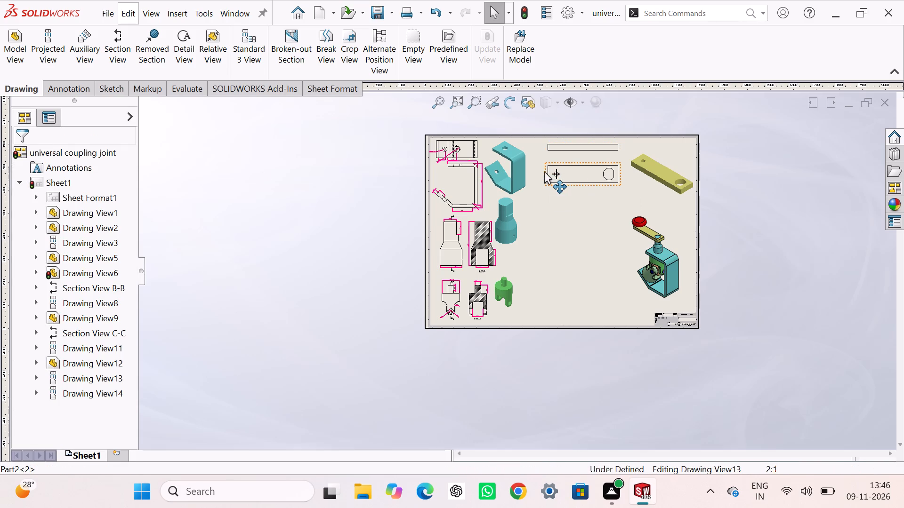
left_click_drag(544, 171, 534, 174)
key("Escape")
key("Escape")
left_click_drag(545, 145, 541, 146)
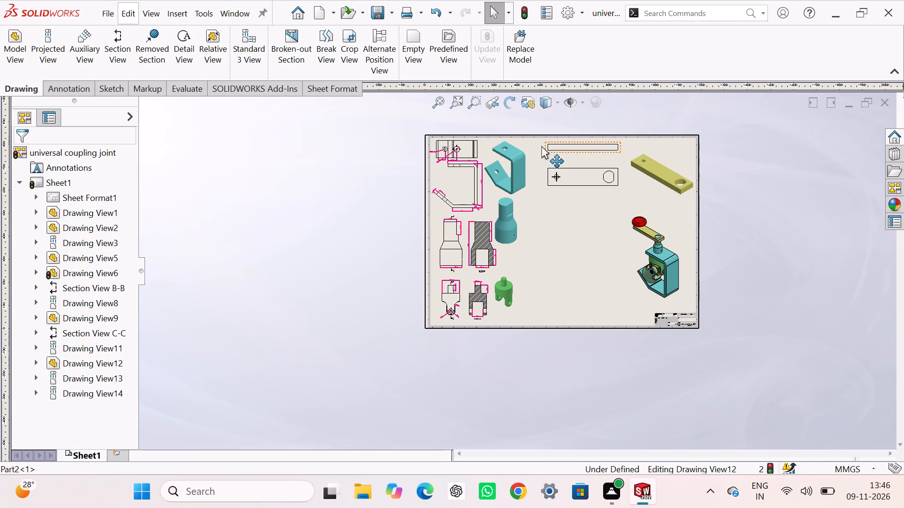
left_click_drag(541, 146, 532, 146)
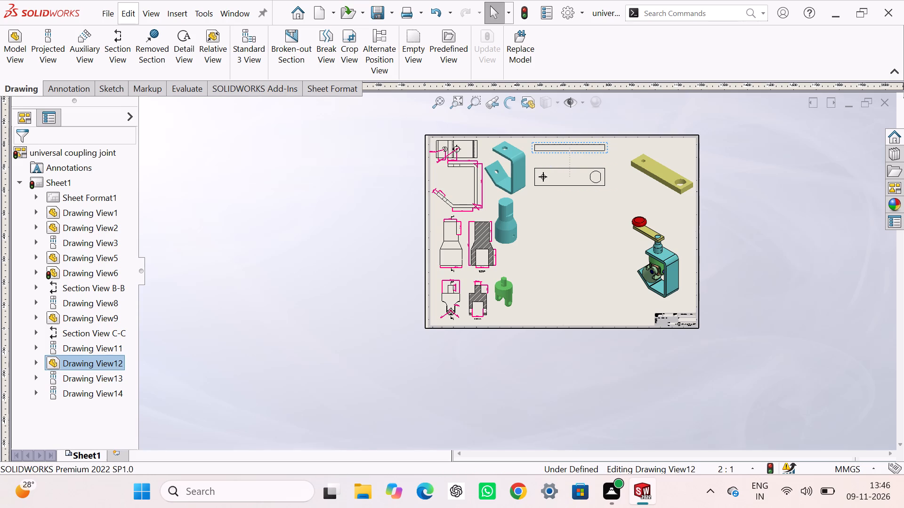
key("Escape")
Dimension the lower edge's length in Part2's holed-face view and the gap from the large hole's flat to the nearby end.
right_click_drag(330, 245, 356, 135)
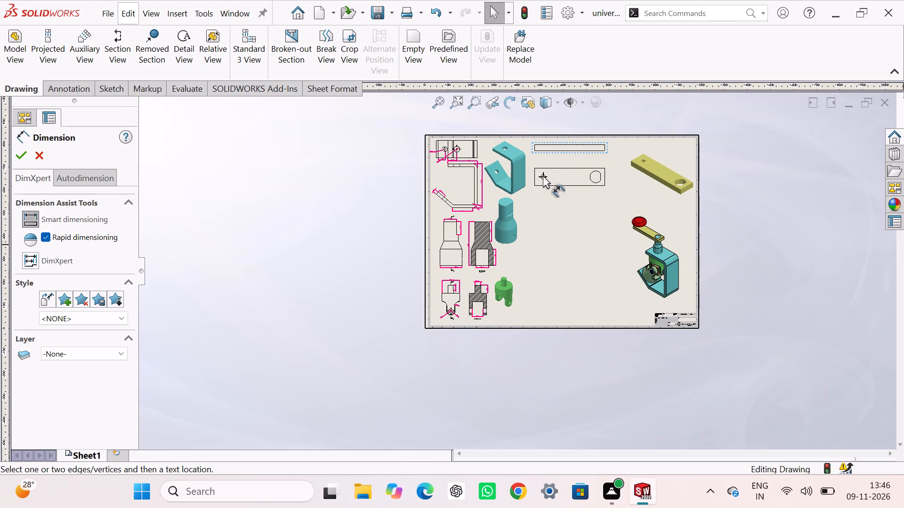
scroll(550, 180, "down", 5)
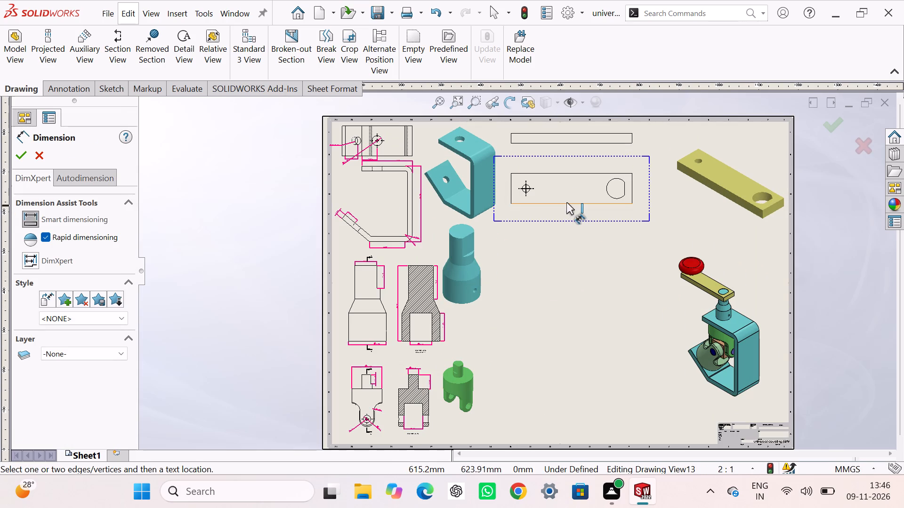
left_click(566, 202)
left_click(564, 215)
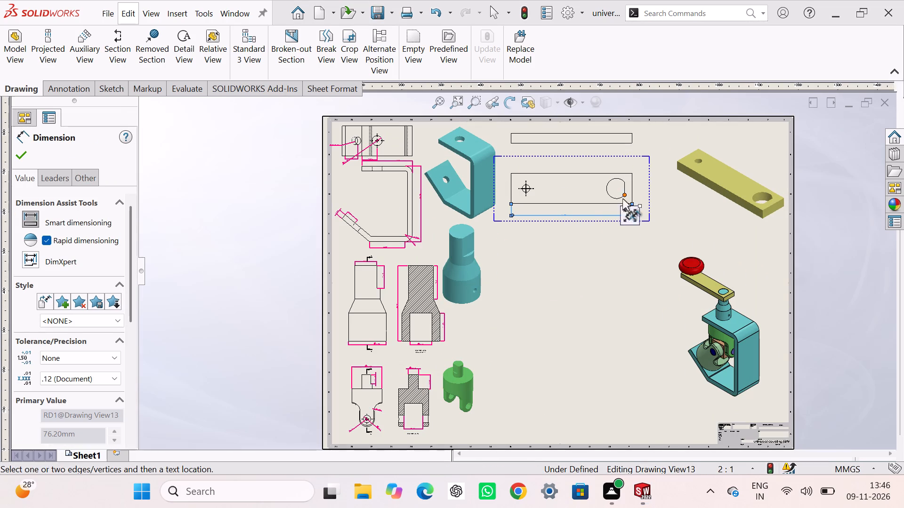
scroll(560, 223, "down", 6)
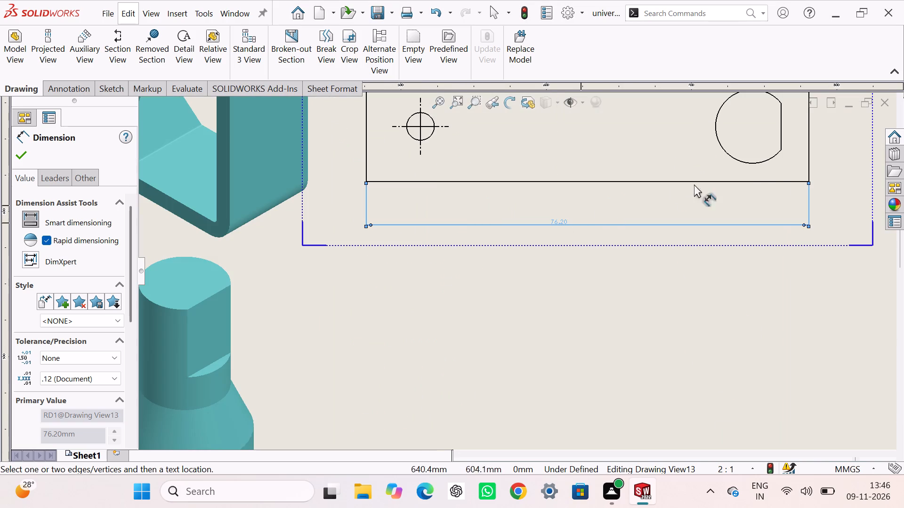
scroll(763, 177, "up", 3)
scroll(762, 173, "down", 2)
scroll(666, 194, "down", 3)
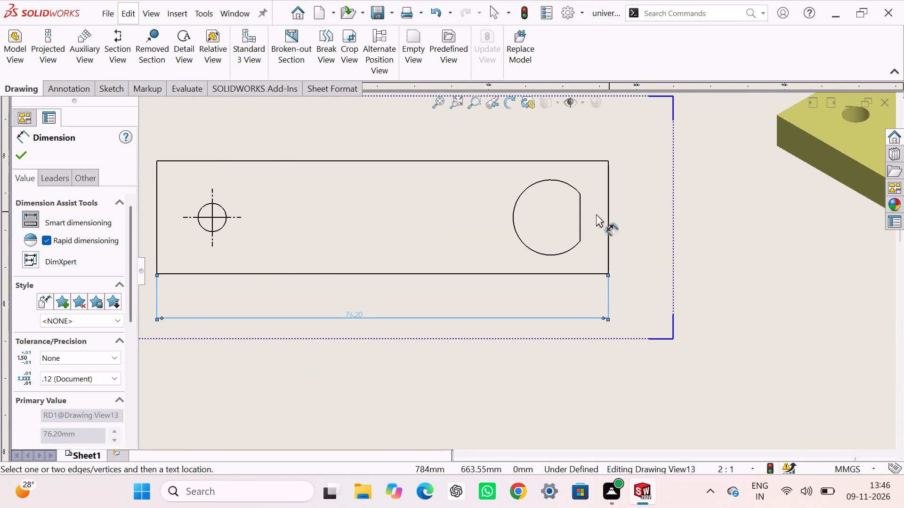
left_click(580, 210)
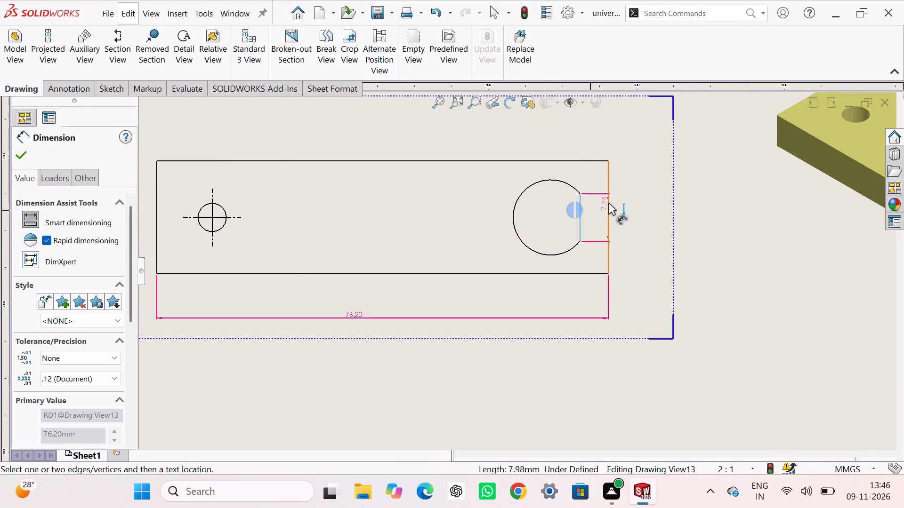
left_click(608, 203)
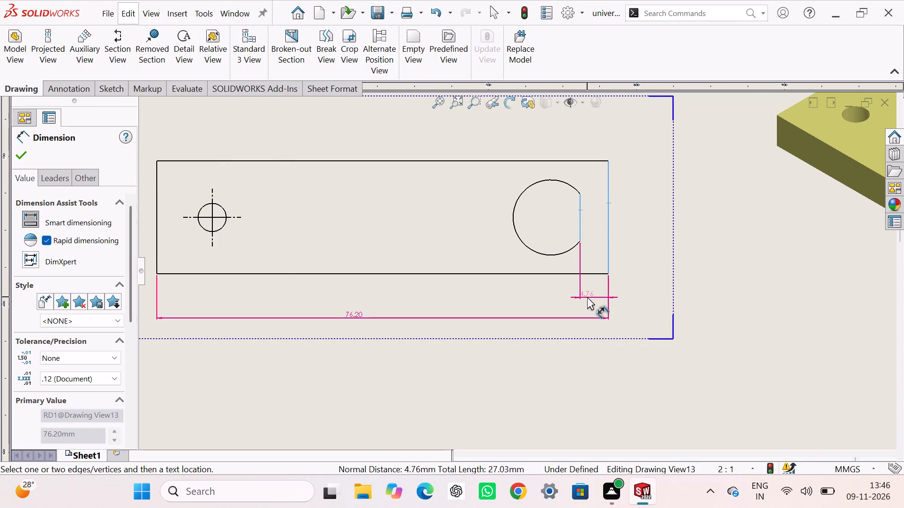
left_click(590, 297)
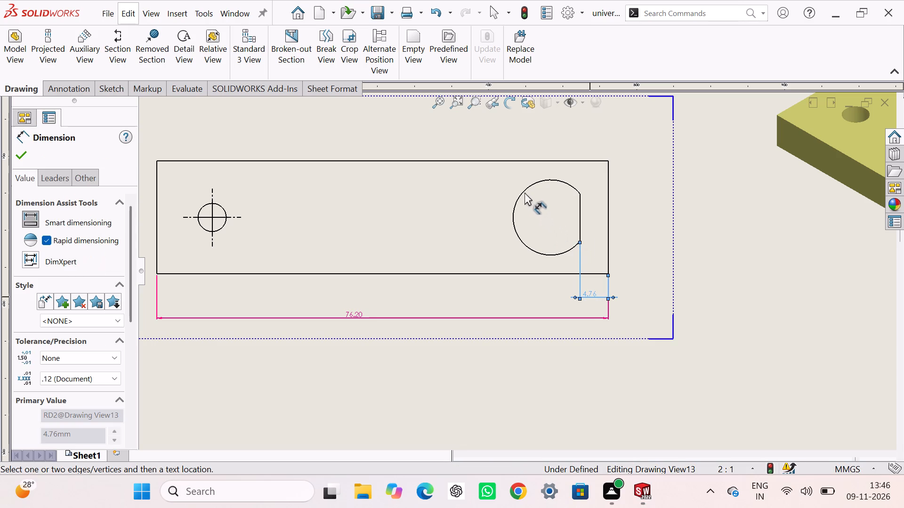
Dimension the flatted hole's radius, plus the small round hole's diameter and its centre's distance from the nearby end edge.
left_click(524, 190)
left_click(545, 134)
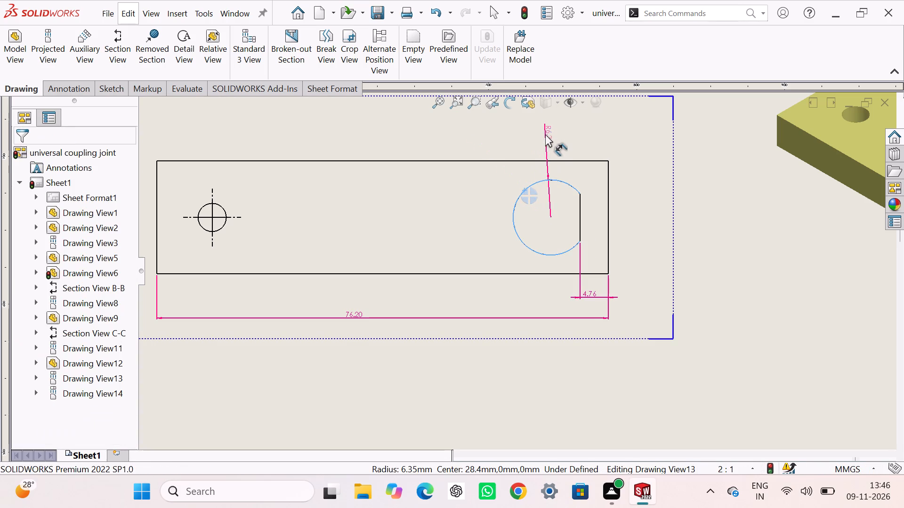
left_click(224, 208)
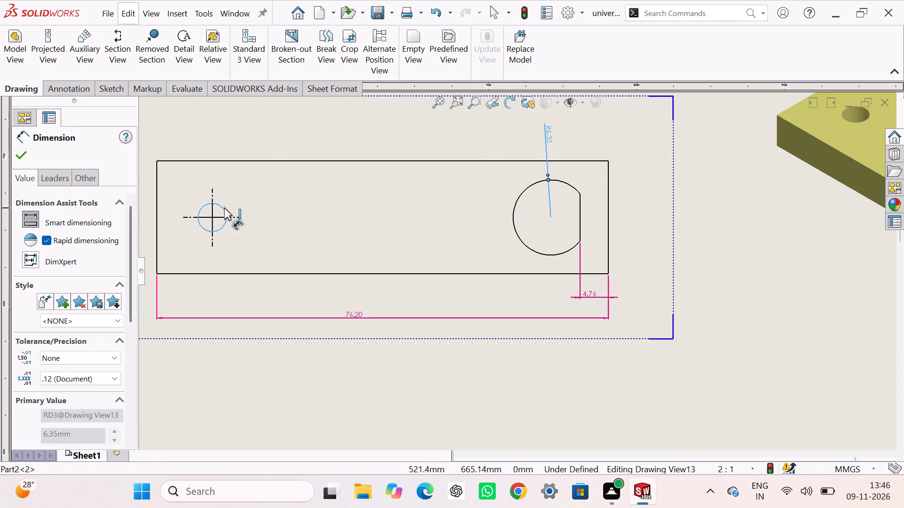
left_click(260, 135)
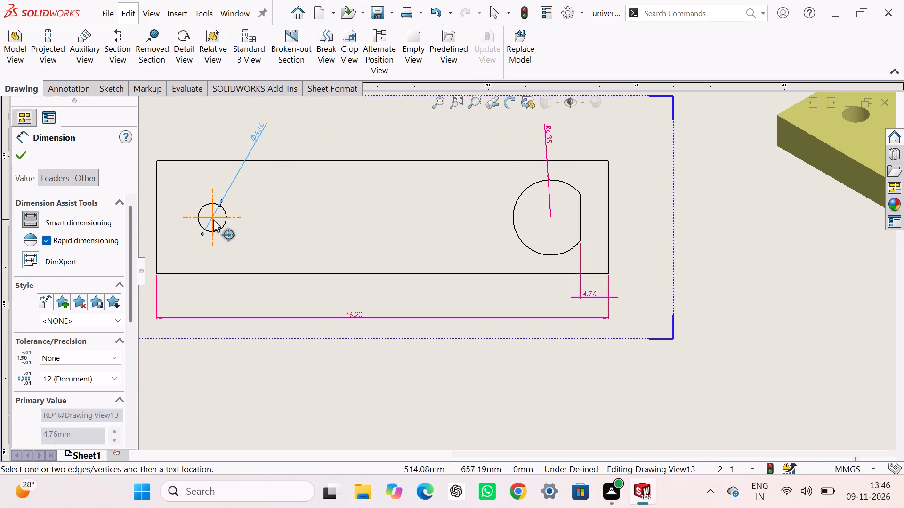
left_click(213, 219)
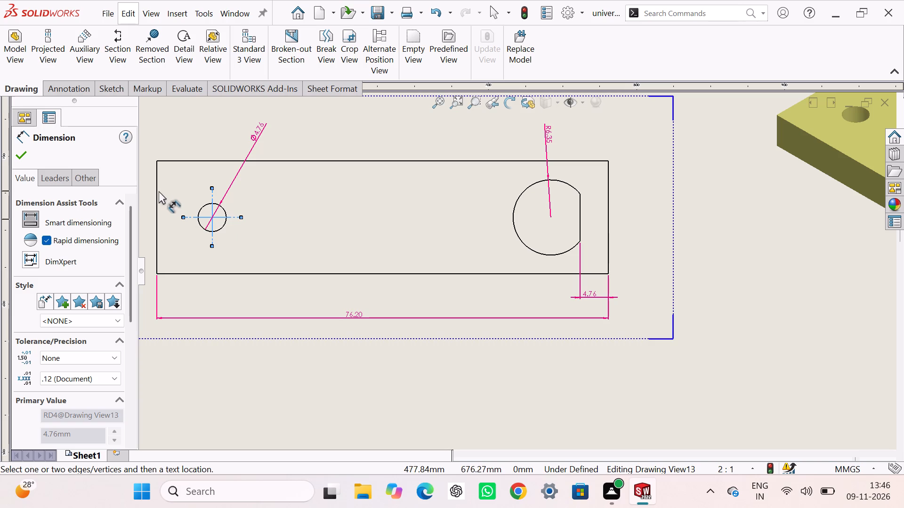
left_click(156, 188)
left_click(184, 139)
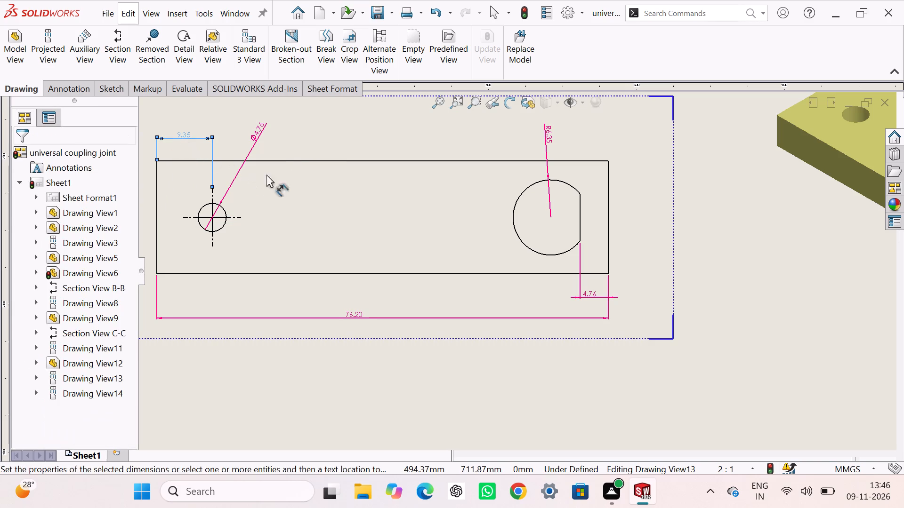
Dimension the upper edge's length above Part2's holed-face view and the plate's width beside the small-hole end.
left_click(301, 160)
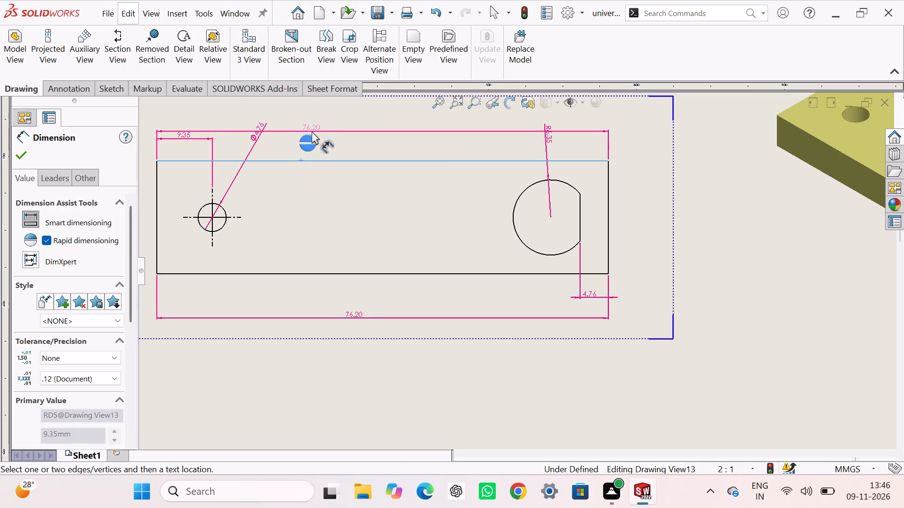
left_click(315, 122)
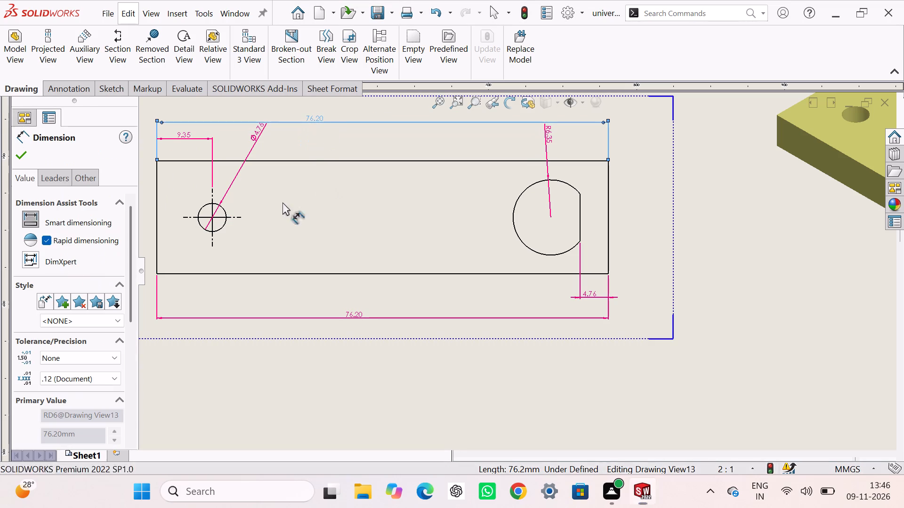
left_click(157, 204)
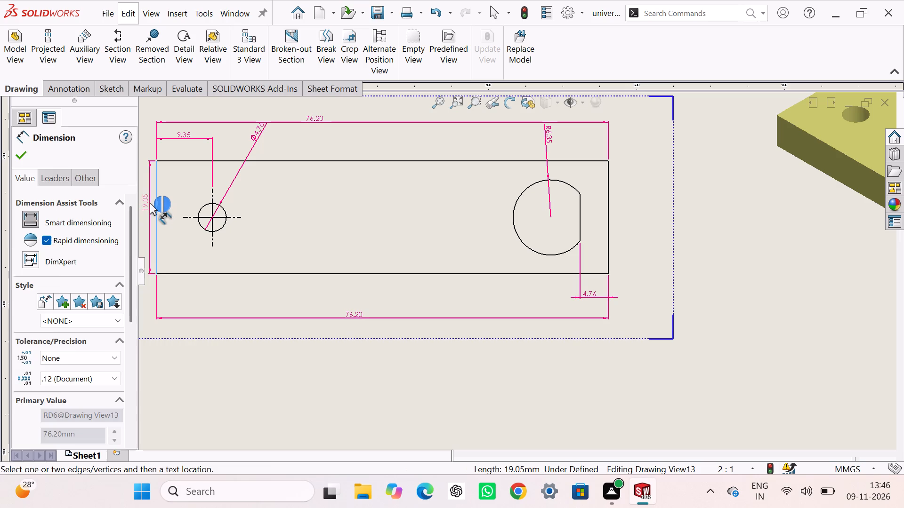
left_click(150, 202)
key("Escape")
Dimension the plate's thickness at the end edge of Part2's front view.
scroll(415, 176, "up", 3)
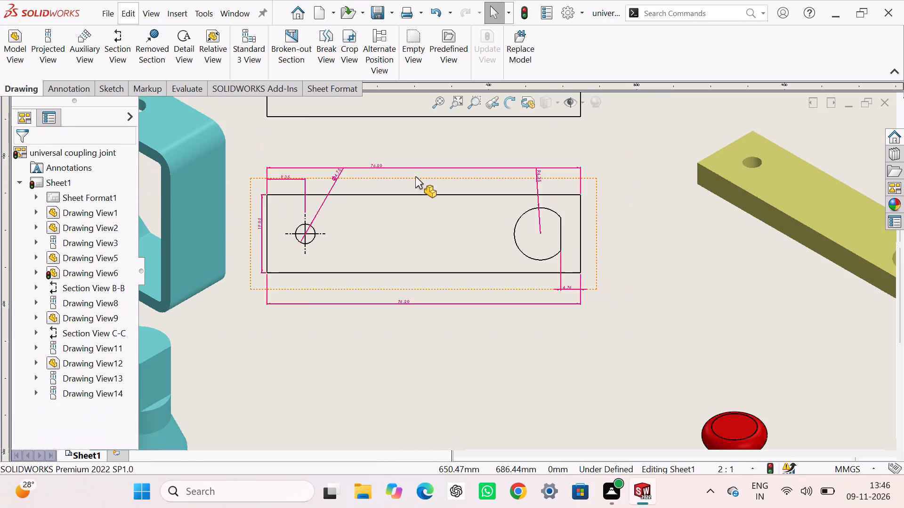
scroll(418, 176, "down", 3)
right_click_drag(745, 244, 734, 148)
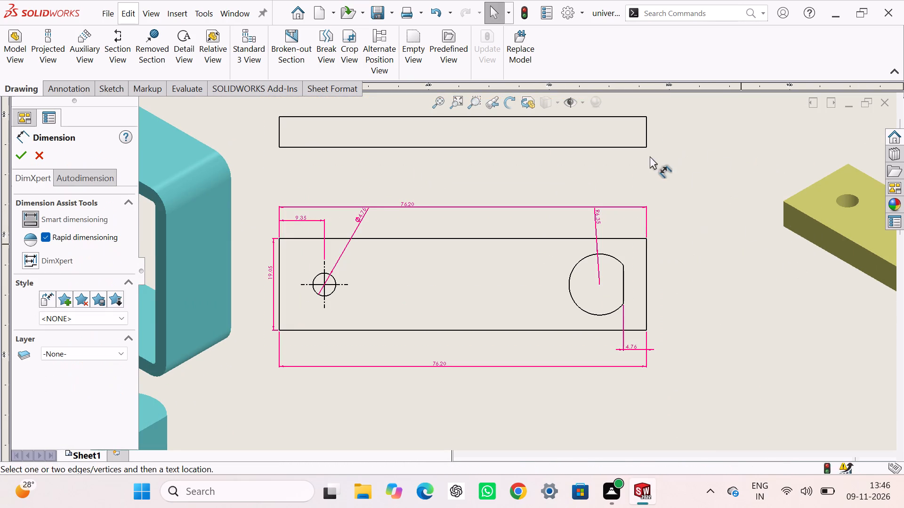
left_click(645, 137)
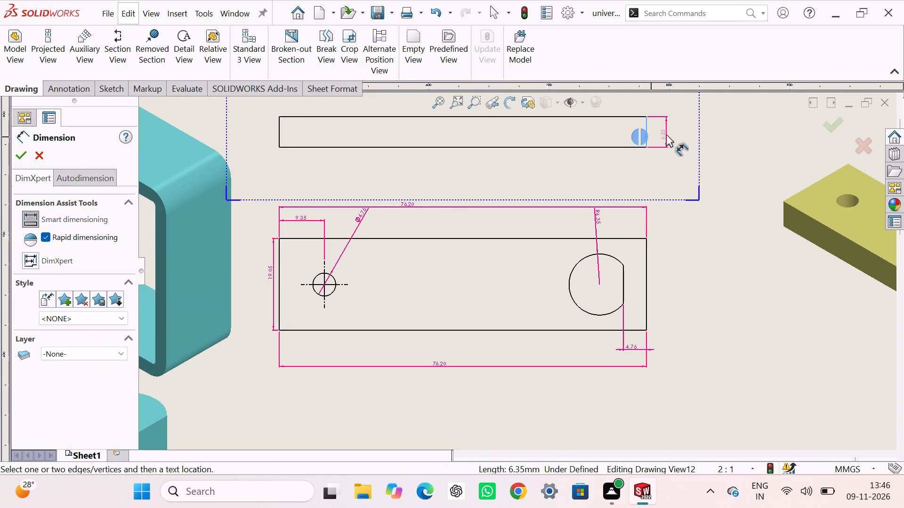
left_click(666, 134)
key("Escape")
key("Escape")
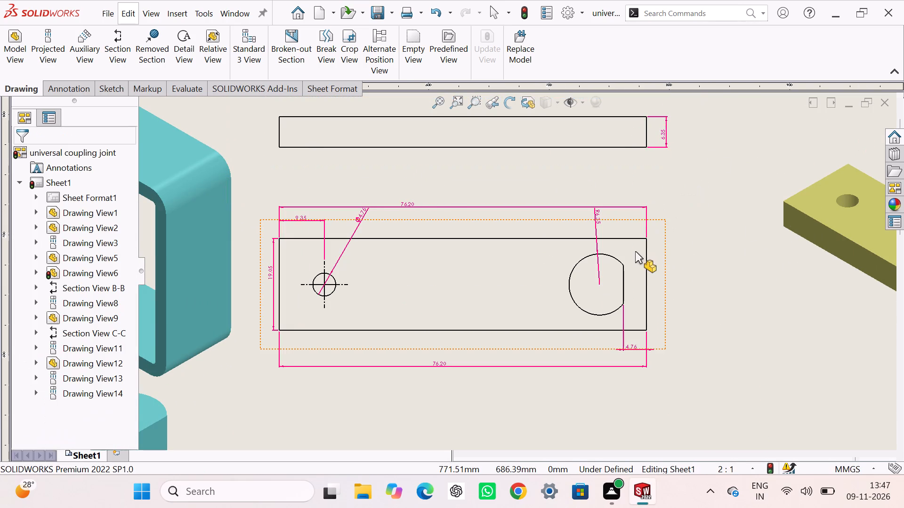
Move Part2's shaded isometric view up and closer to its two dimensioned flat views.
scroll(635, 251, "up", 5)
scroll(546, 357, "down", 3)
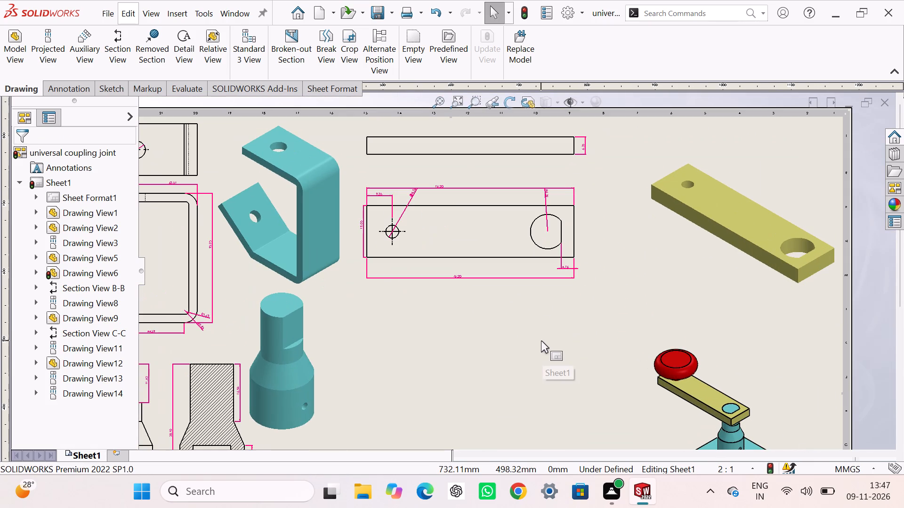
scroll(541, 340, "up", 3)
scroll(538, 358, "down", 2)
scroll(536, 352, "up", 3)
scroll(536, 355, "down", 2)
key("Escape")
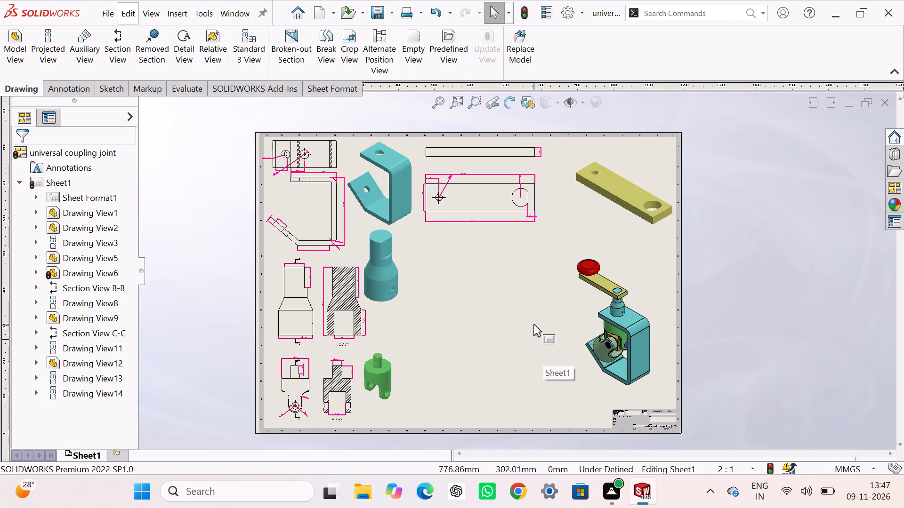
key("Escape")
left_click(628, 195)
left_click_drag(569, 188, 569, 187)
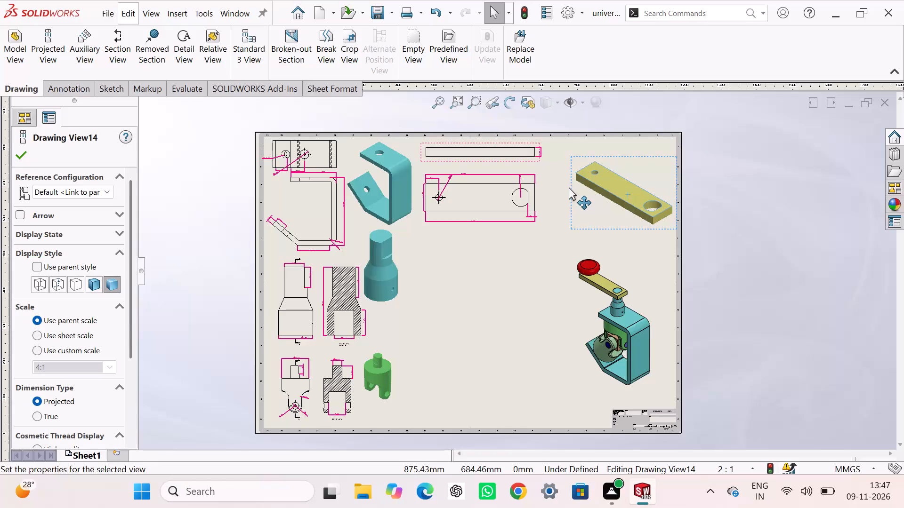
left_click_drag(569, 187, 545, 171)
key("Escape")
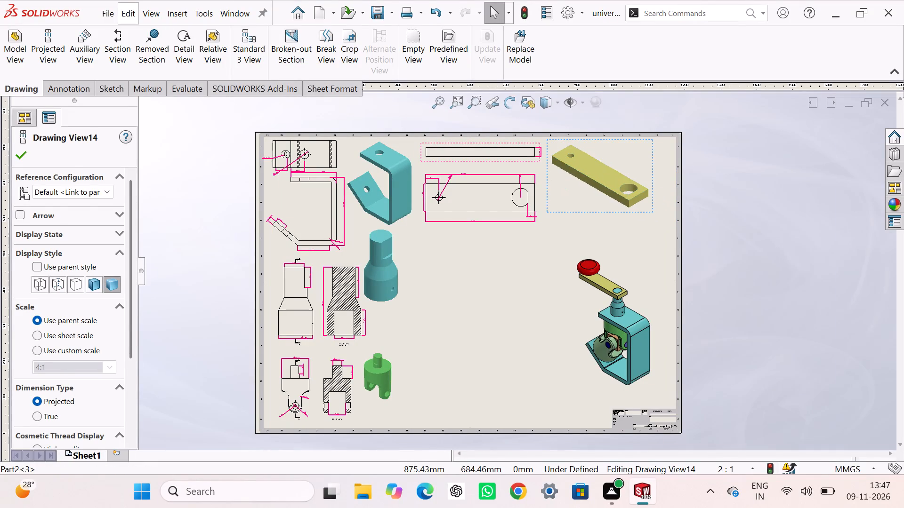
key("Escape")
key("Escape")
key("Escape")
key("Escape")
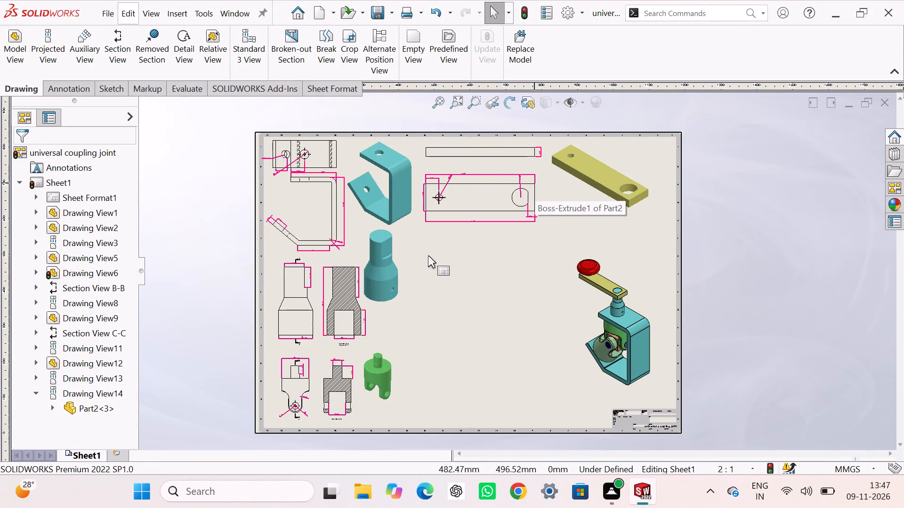
Insert Part3's circular end view below Part2's views, with a projected side view and a shaded isometric view beside it.
left_click(8, 40)
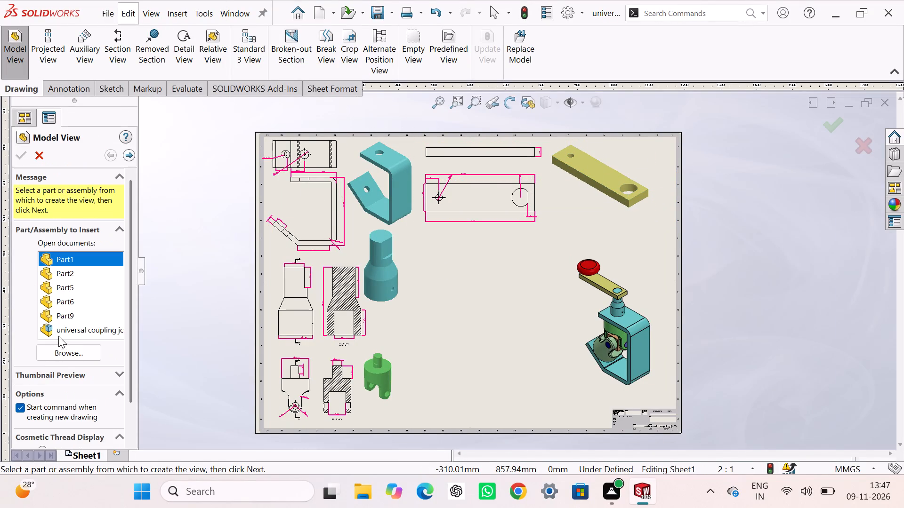
left_click(66, 353)
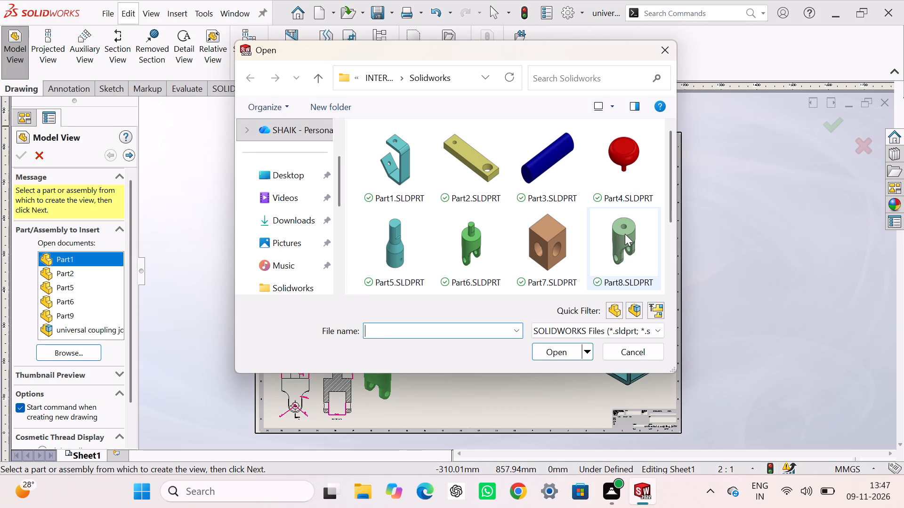
left_click(559, 172)
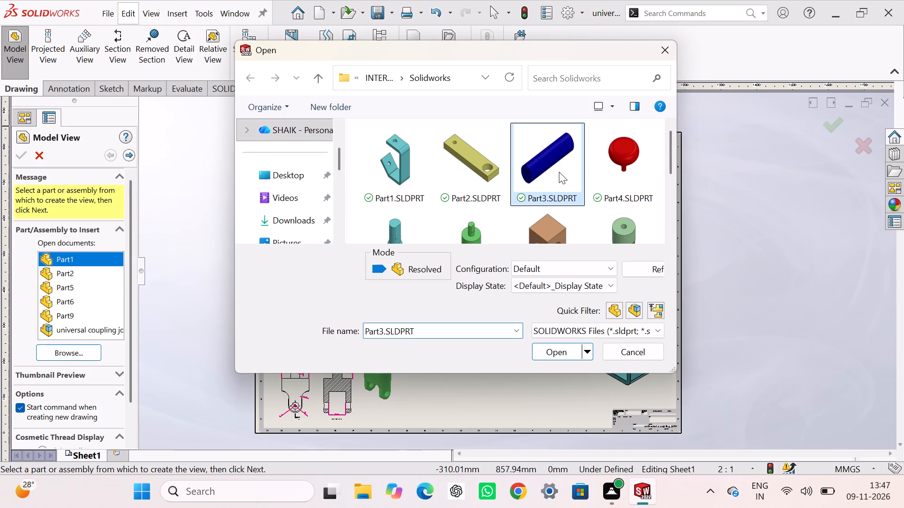
left_click(561, 349)
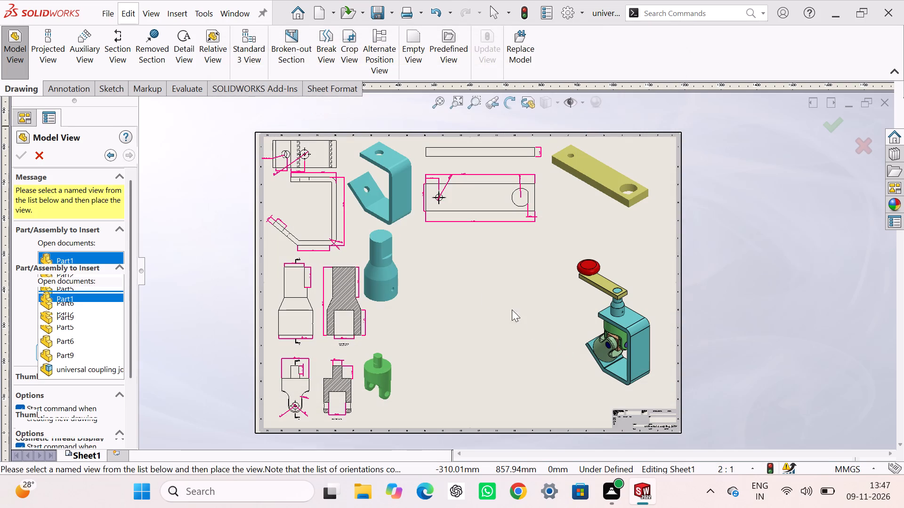
left_click(413, 251)
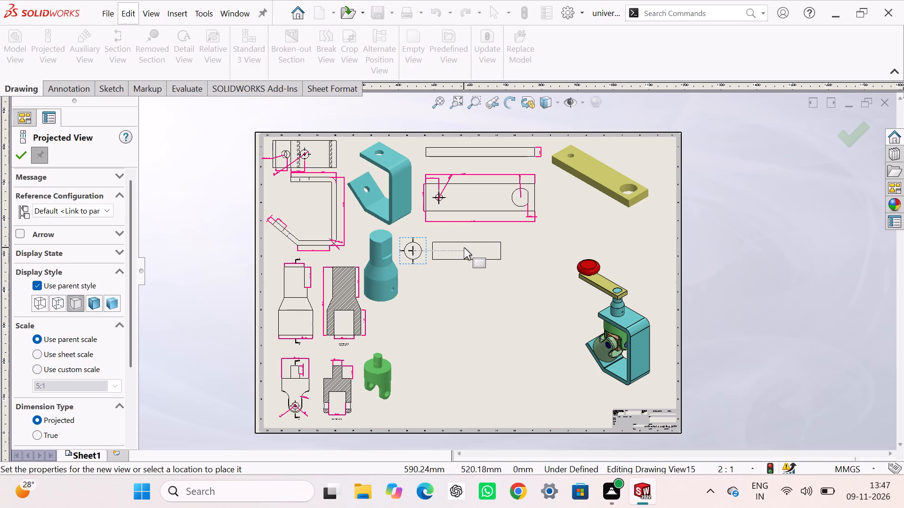
left_click(464, 247)
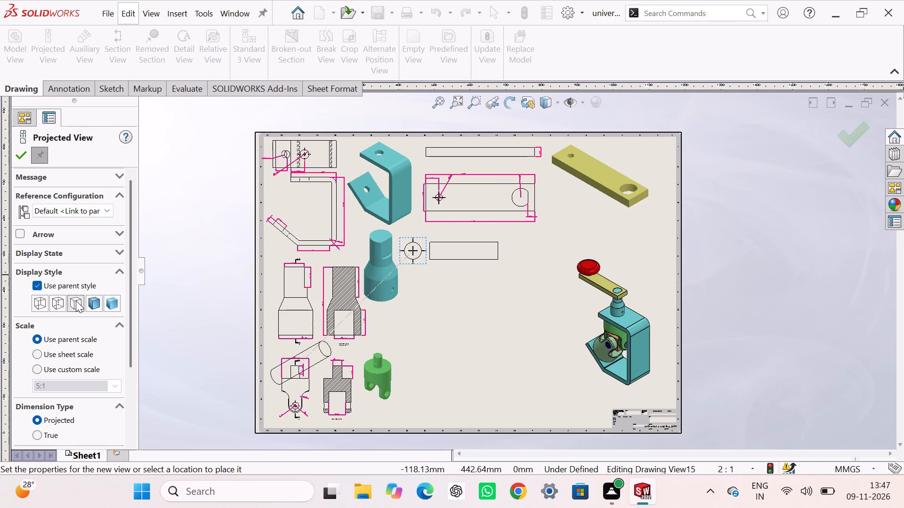
left_click(108, 300)
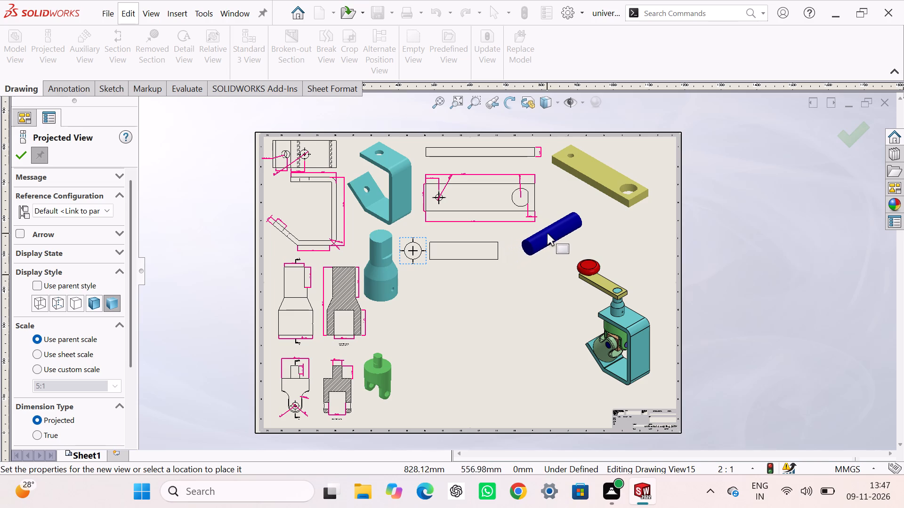
left_click(535, 239)
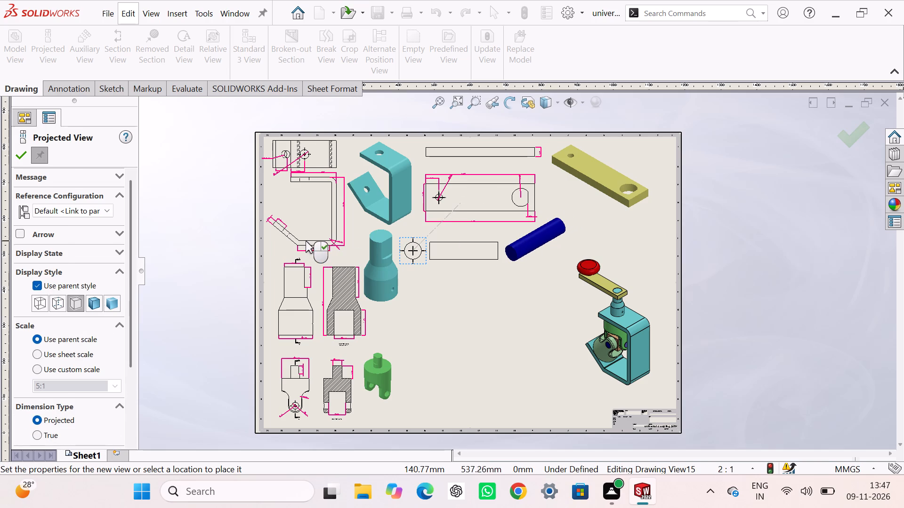
key("Escape")
key("Escape")
Dimension the Part3 pin's length below its side view and its diameter on the circular end view.
right_click_drag(189, 283, 193, 183)
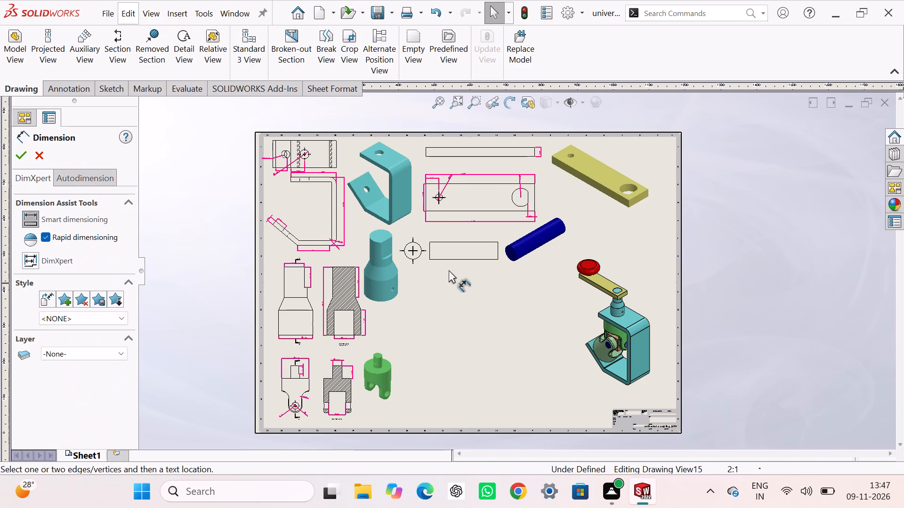
scroll(445, 262, "down", 6)
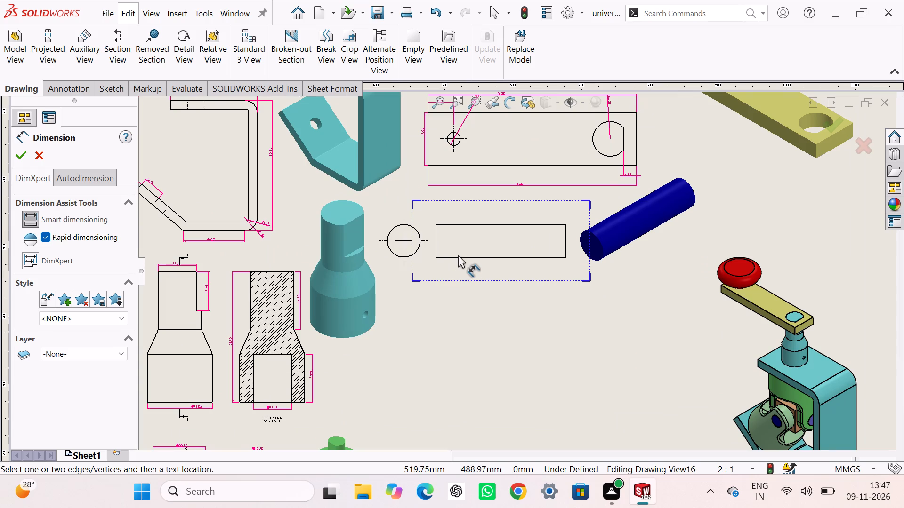
left_click(462, 256)
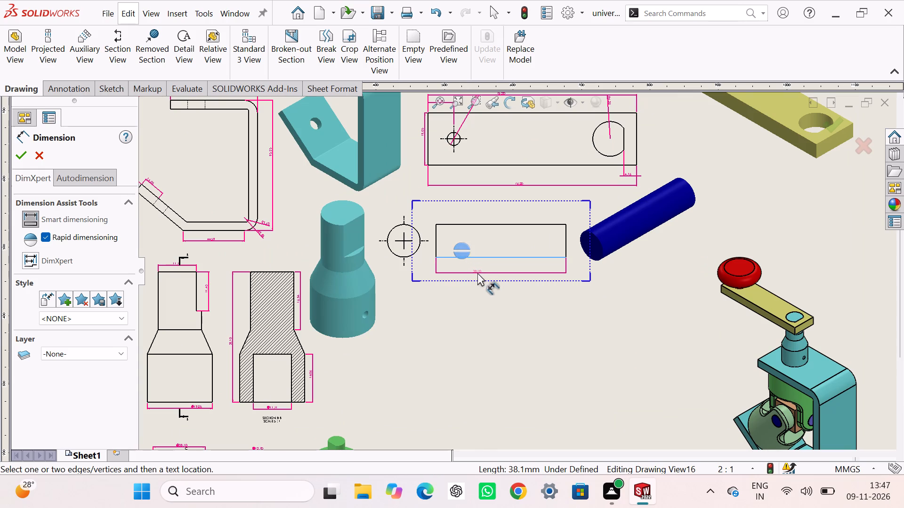
left_click(477, 273)
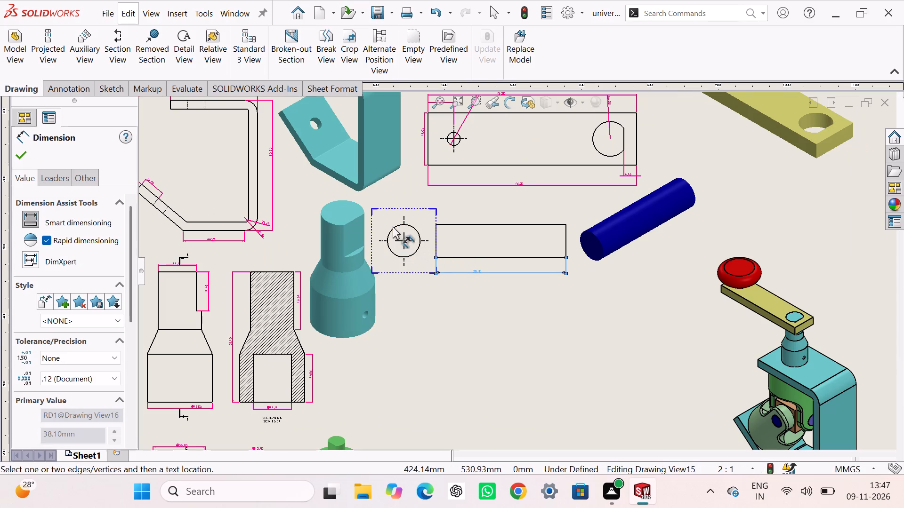
left_click(394, 229)
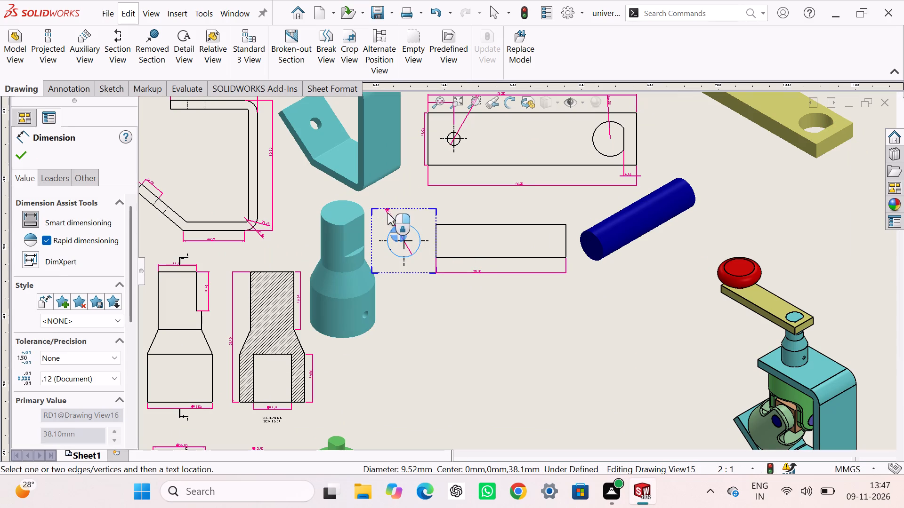
left_click(387, 213)
key("Escape")
key("Escape")
key("Escape")
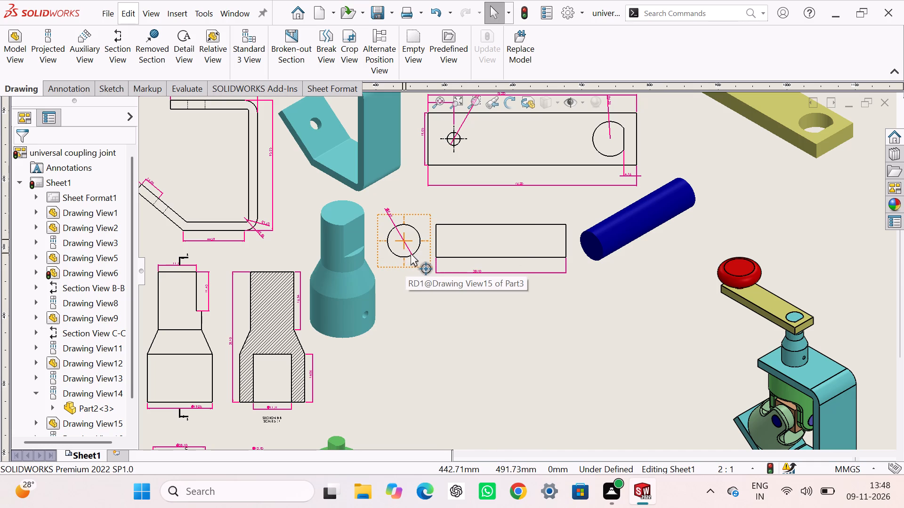
Insert Part4's front view below Part3's views, with a projected shaded isometric view beside it.
scroll(498, 310, "up", 4)
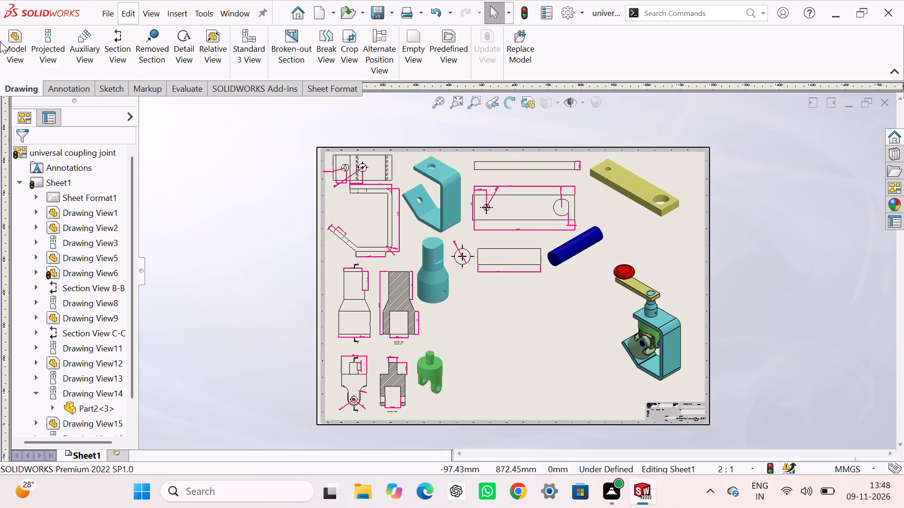
left_click(22, 36)
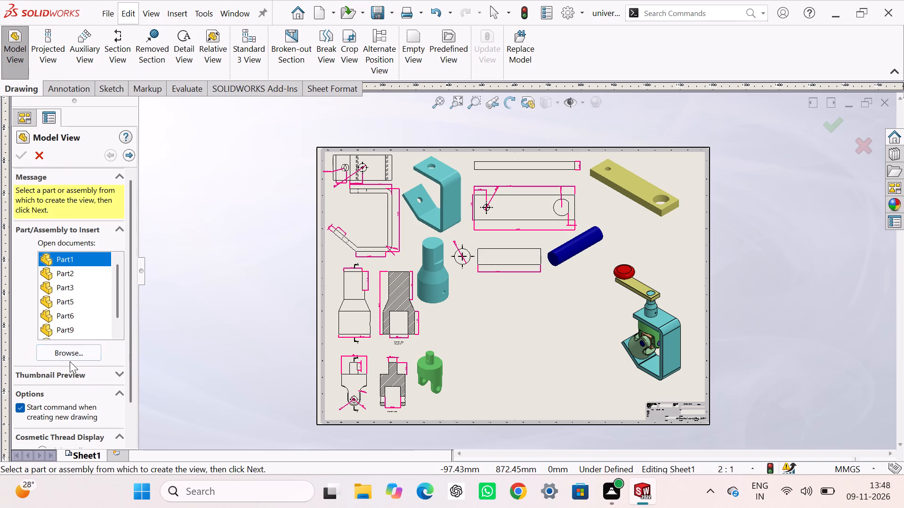
left_click(71, 356)
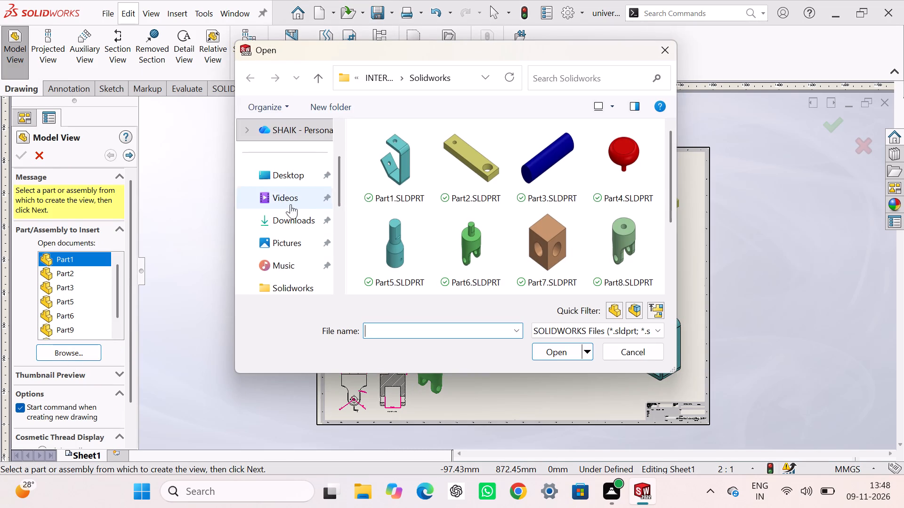
scroll(581, 220, "down", 2)
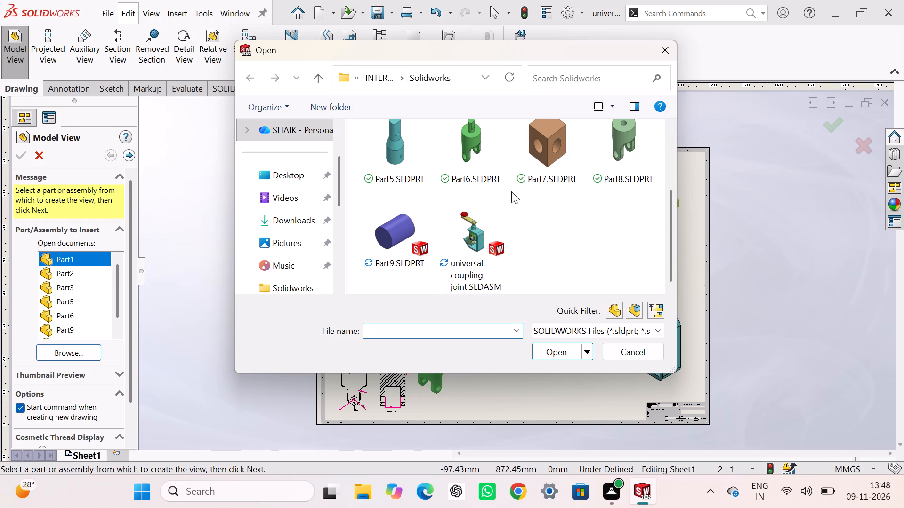
scroll(557, 192, "up", 2)
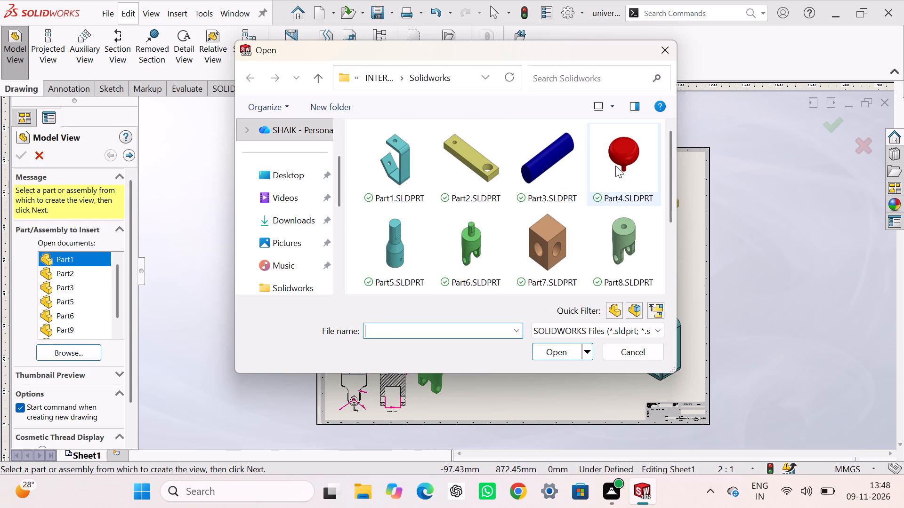
left_click(620, 167)
left_click(573, 350)
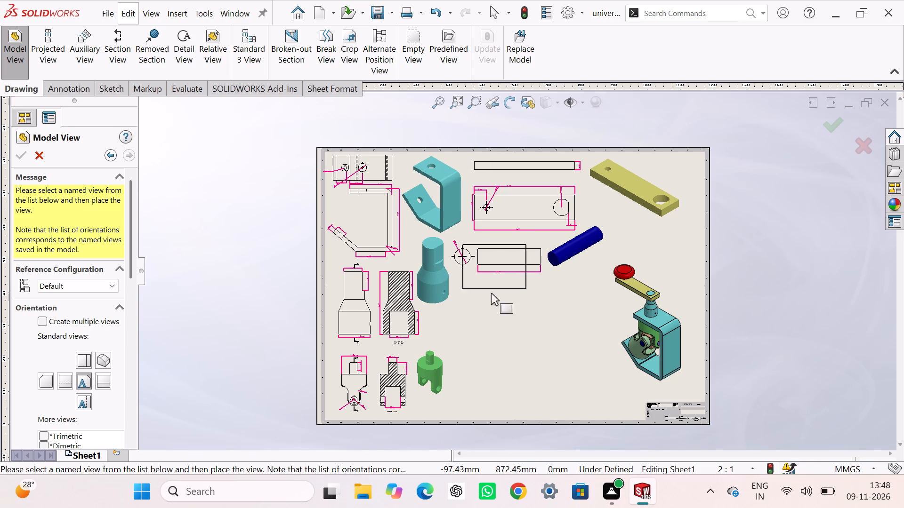
left_click(486, 325)
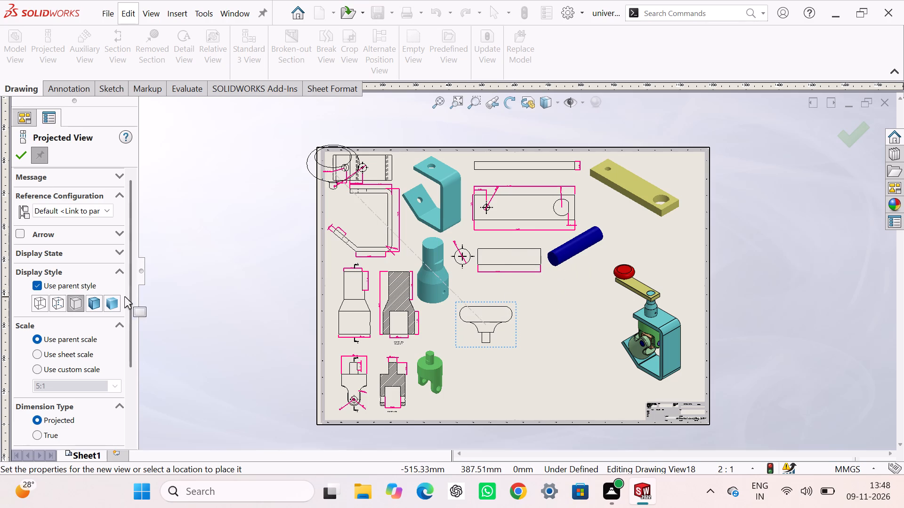
left_click(107, 298)
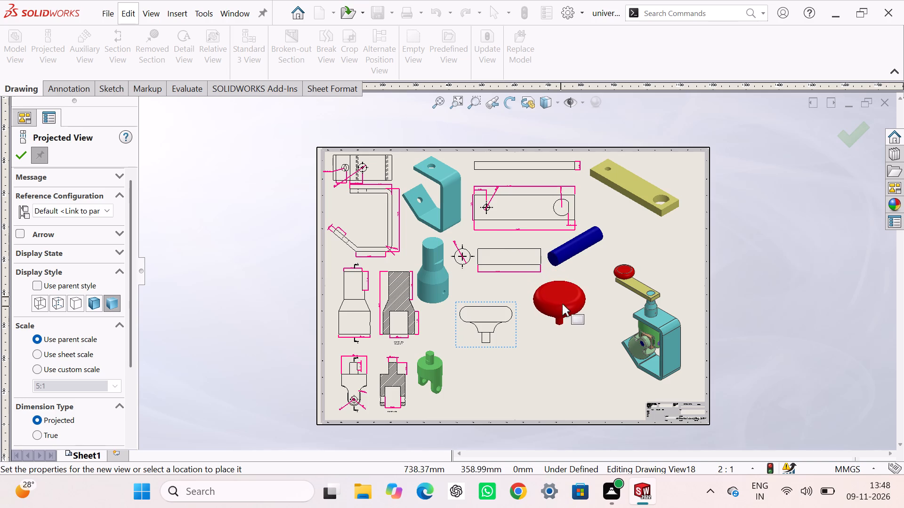
left_click(566, 298, "ctrl")
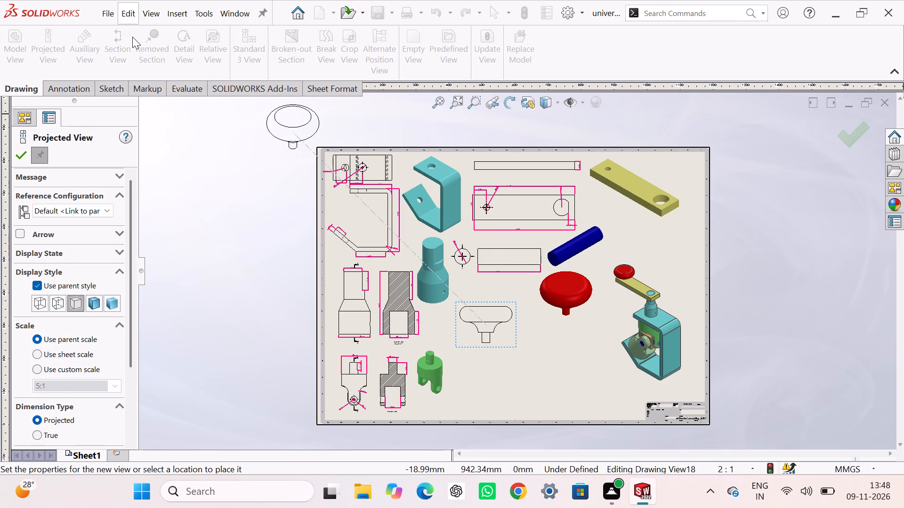
key("Escape")
Create section view D-D with a vertical cutting line through the centre of Part4's front view, placed beside it.
left_click(117, 37)
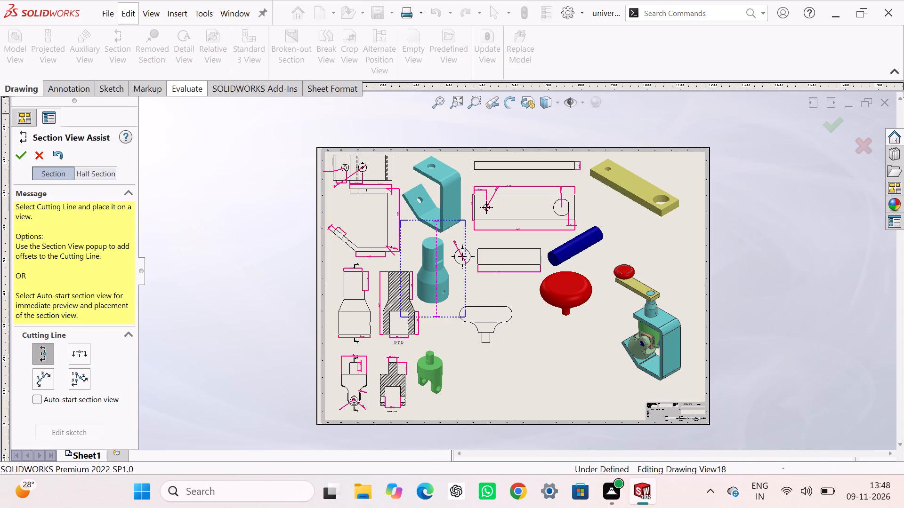
left_click(486, 325)
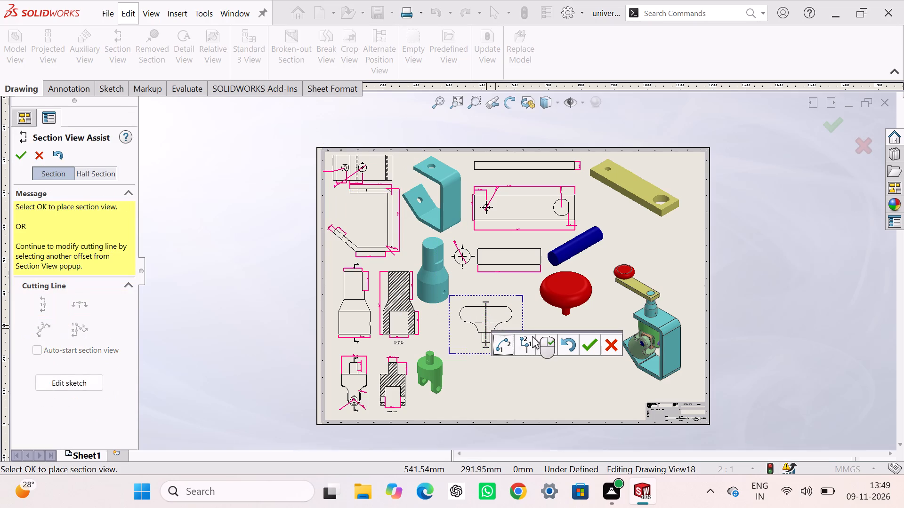
left_click(592, 342)
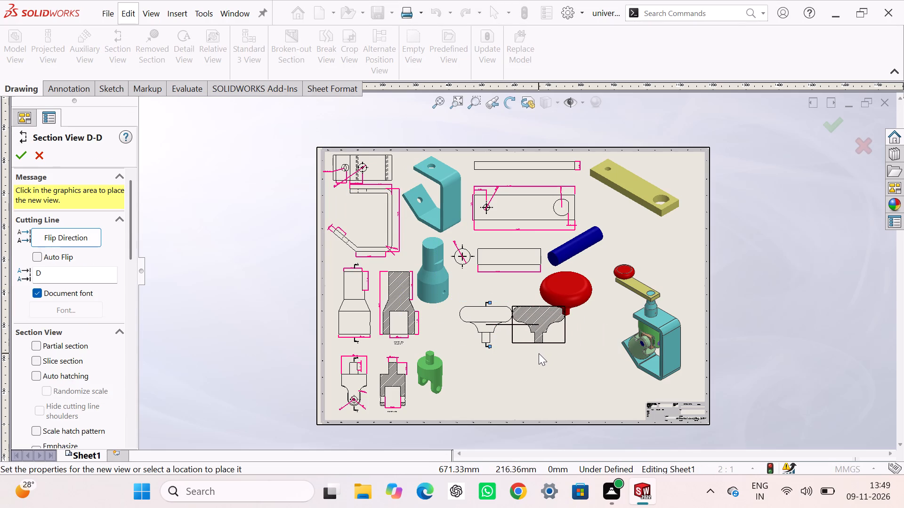
left_click(540, 354)
key("Escape")
key("Escape")
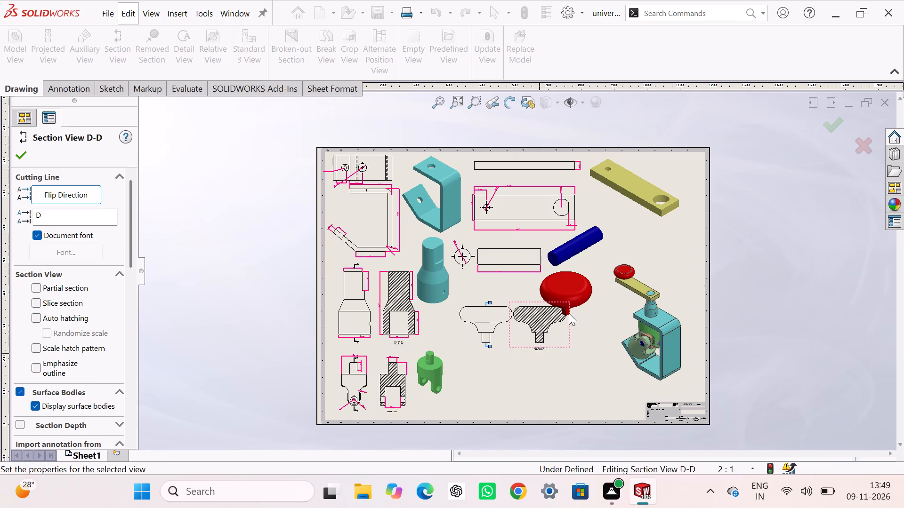
Move Part4's shaded isometric view slightly up and away from section view D-D.
left_click(578, 296)
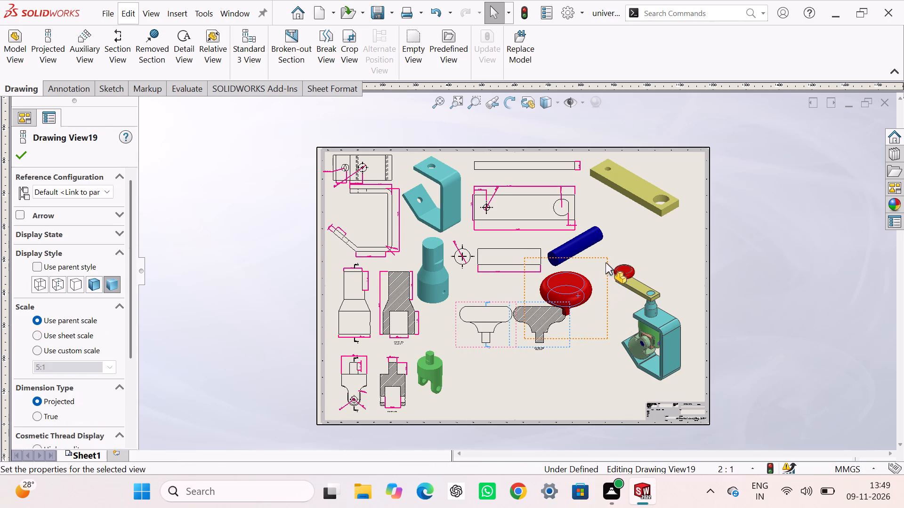
key("Escape")
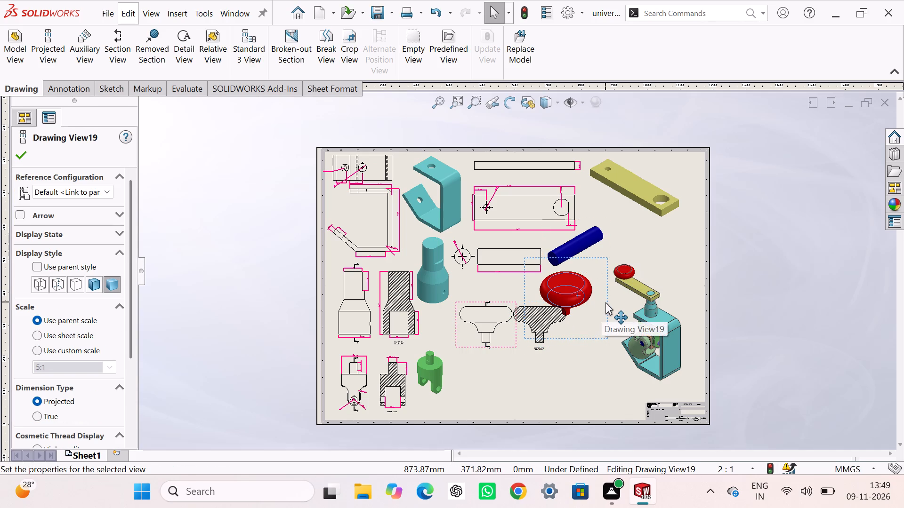
left_click_drag(605, 302, 618, 297)
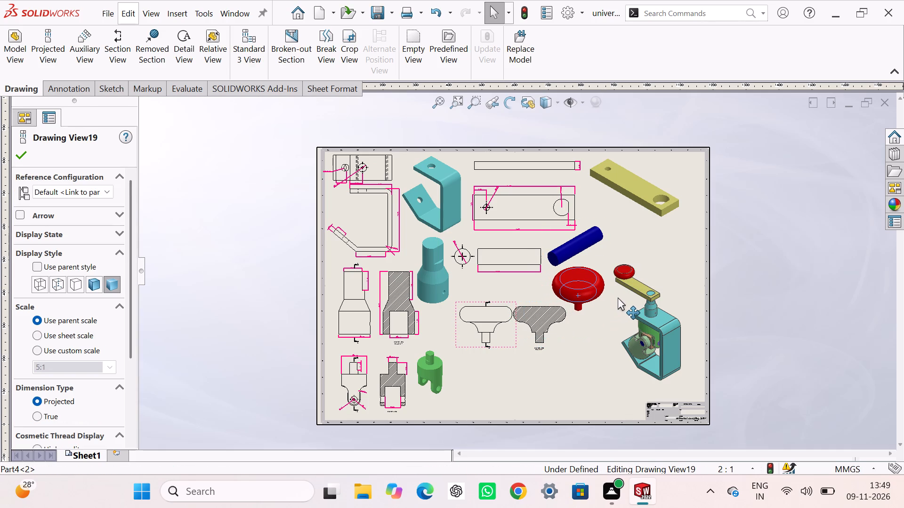
left_click_drag(618, 297, 620, 295)
key("Escape")
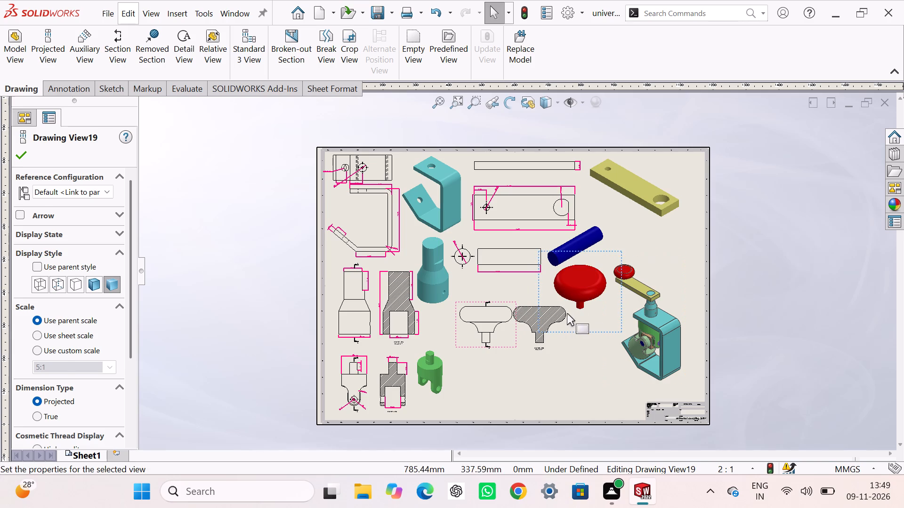
key("Escape")
Move Part4's front view up and away from the shaded knob, and bring section view D-D closer to it.
left_click_drag(505, 302, 494, 290)
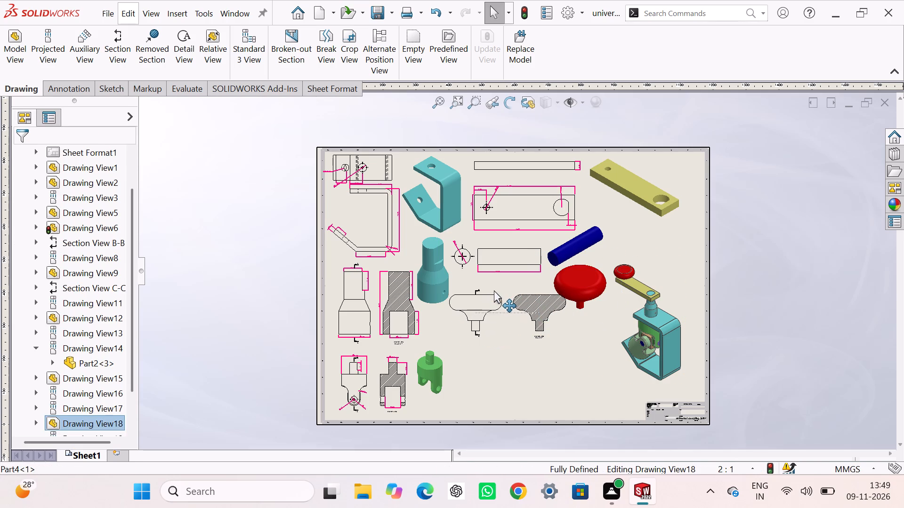
left_click_drag(494, 290, 495, 290)
left_click_drag(517, 335, 516, 336)
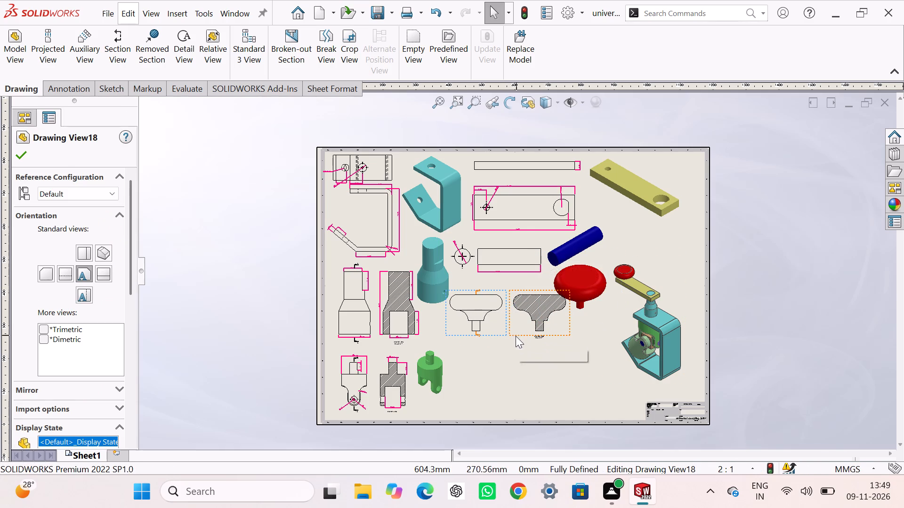
left_click_drag(516, 336, 505, 337)
key("Escape")
key("Escape")
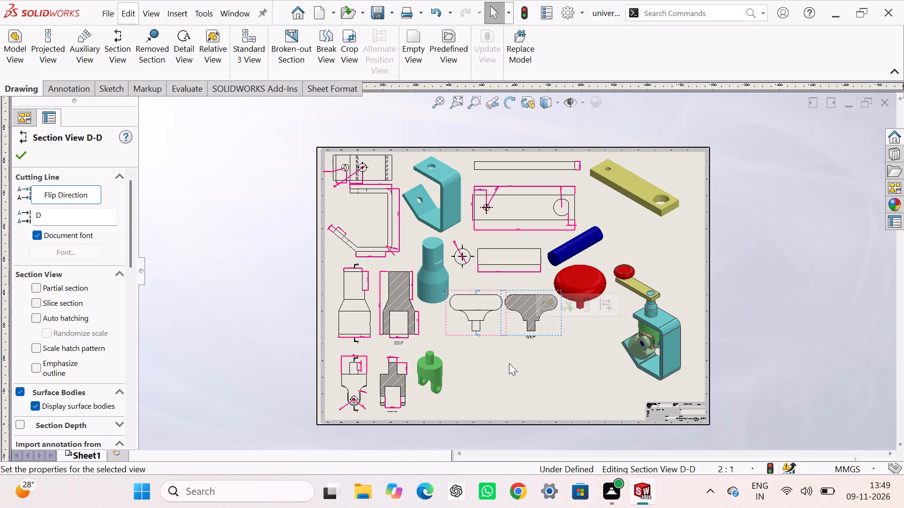
key("Escape")
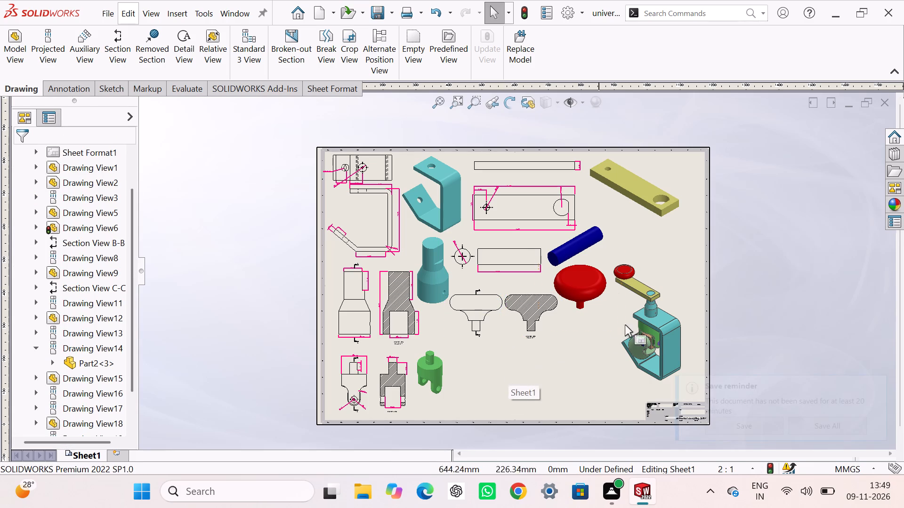
Dimension the overall height of Part4's front view, placing the dimension on the side facing the Part5 shaded view.
right_click_drag(476, 373, 475, 295)
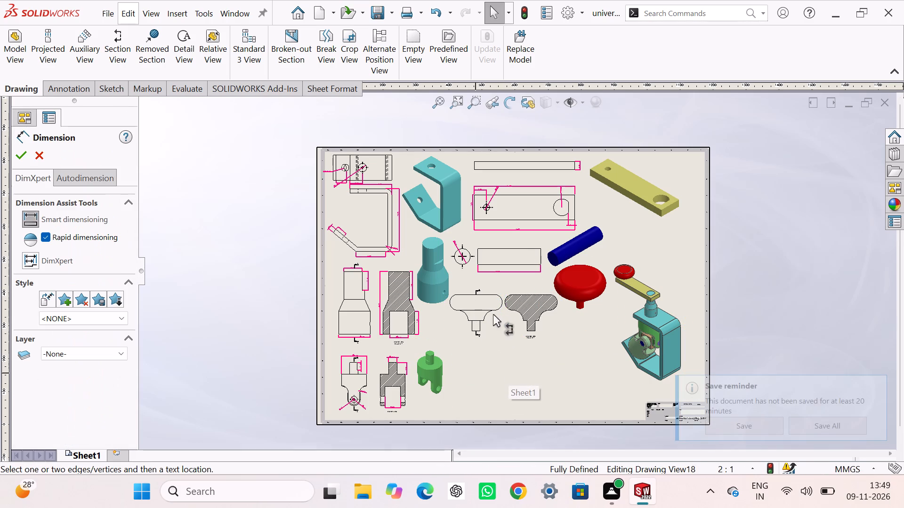
scroll(534, 356, "down", 5)
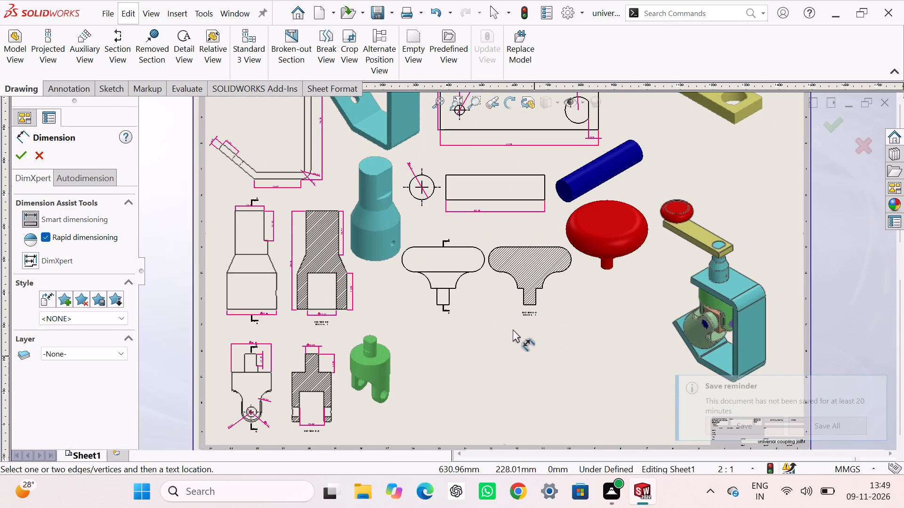
scroll(471, 265, "down", 9)
scroll(462, 283, "up", 3)
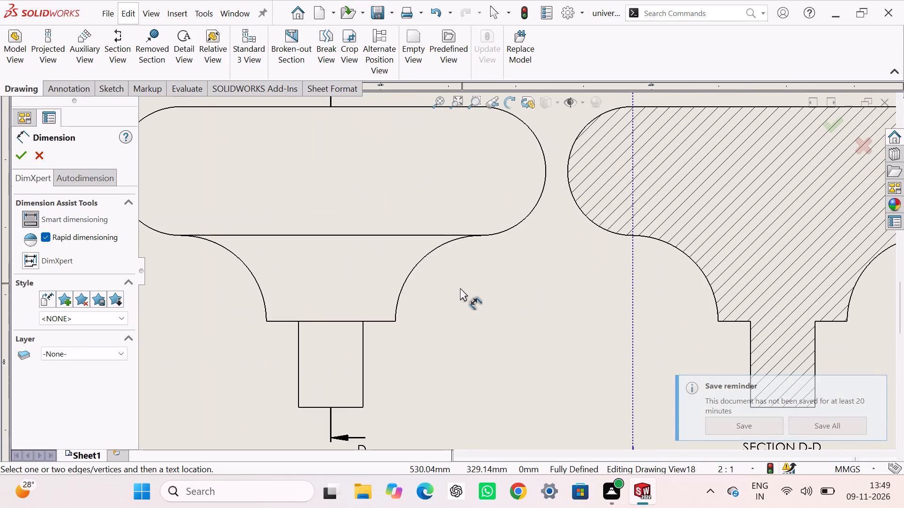
scroll(458, 291, "up", 1)
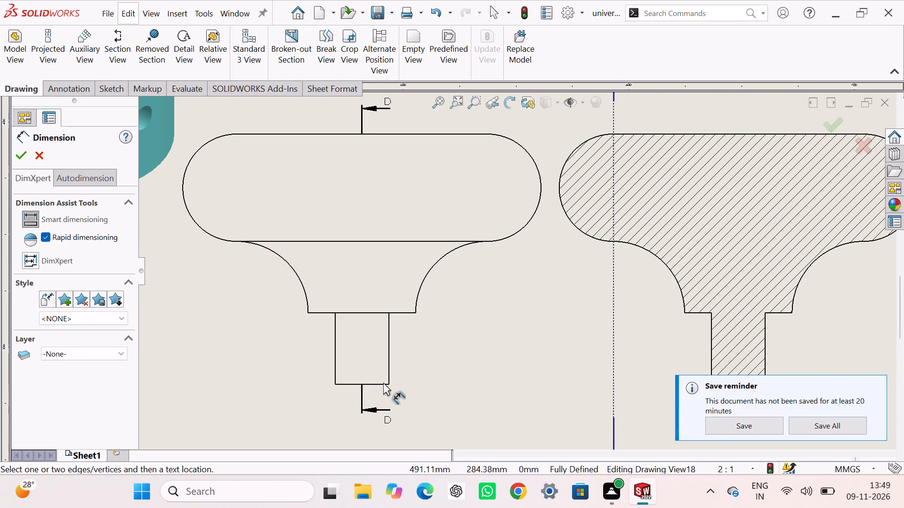
left_click(383, 385)
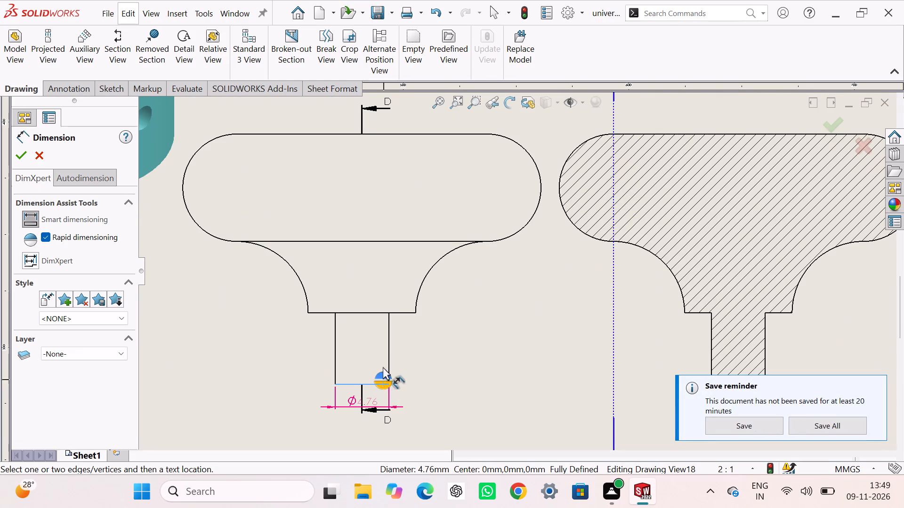
scroll(380, 136, "up", 1)
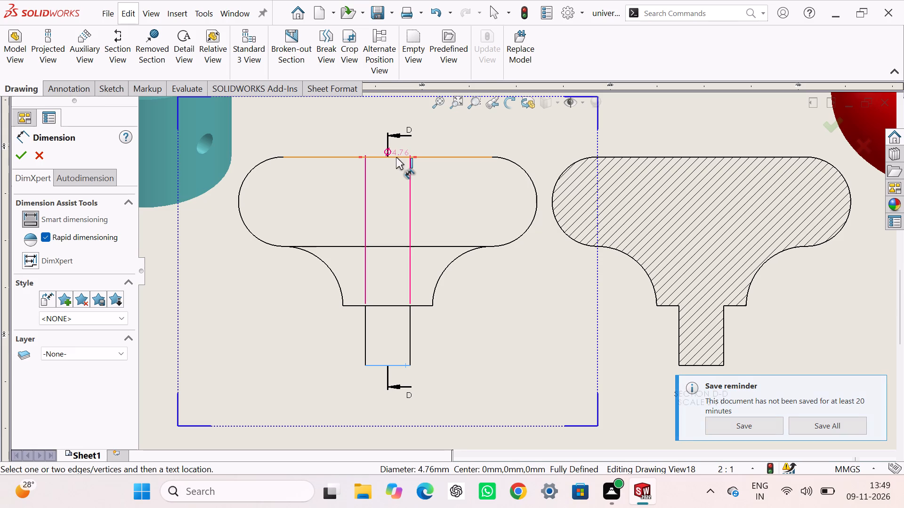
left_click(396, 157)
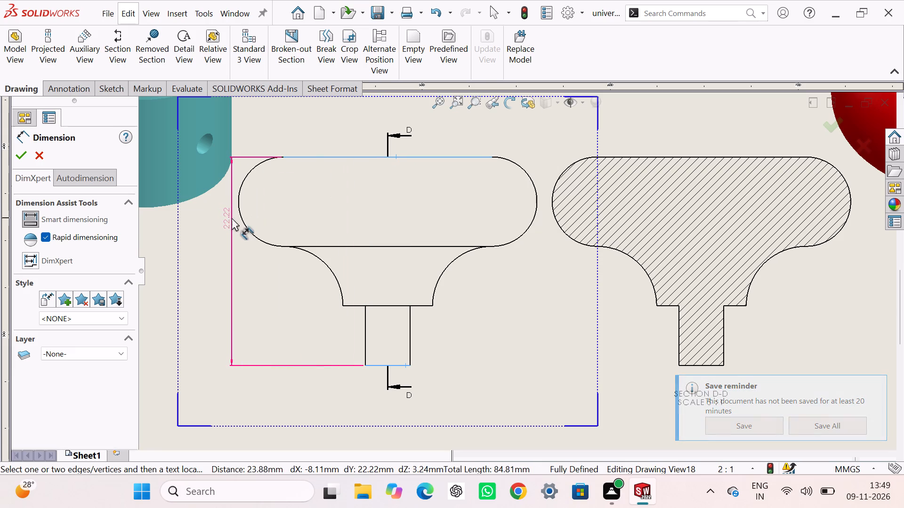
left_click(232, 218)
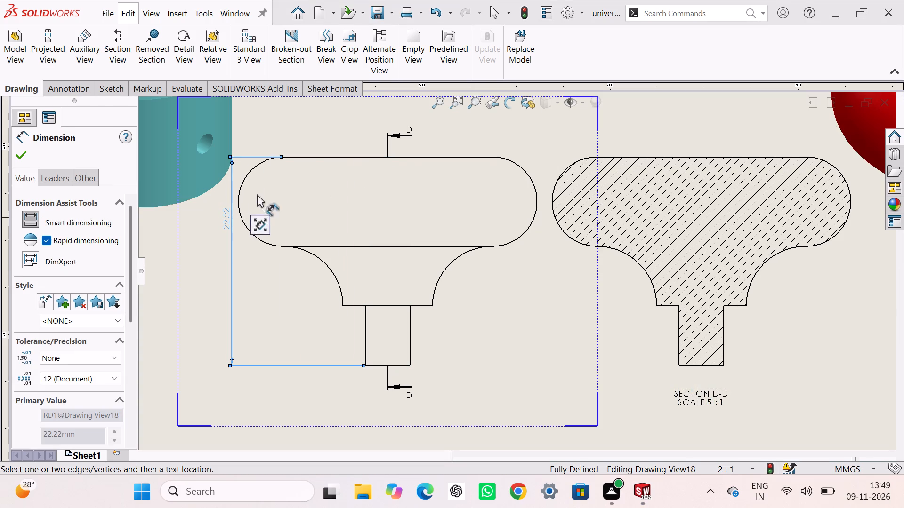
Dimension the radius of the rounded rim in section D-D and the radius of the concave neck arc in Part4's front view.
left_click(557, 184)
left_click(537, 144)
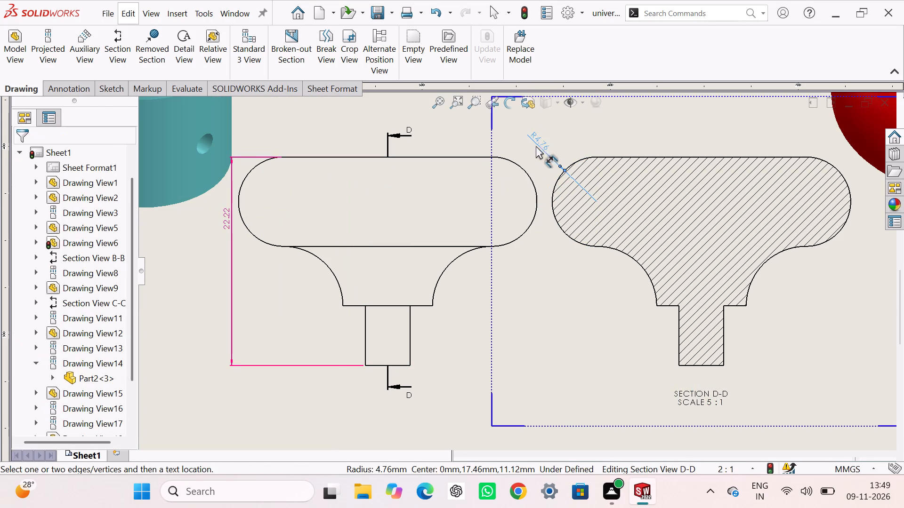
left_click(452, 263)
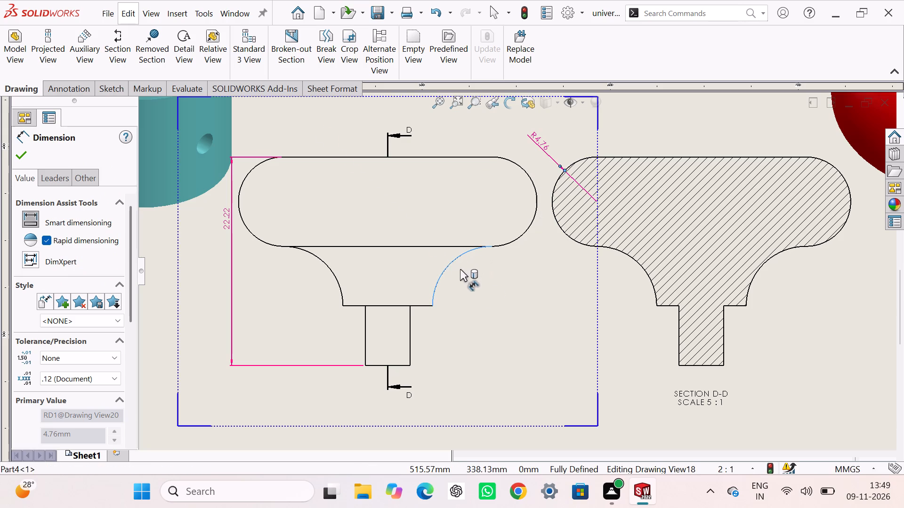
left_click(469, 283)
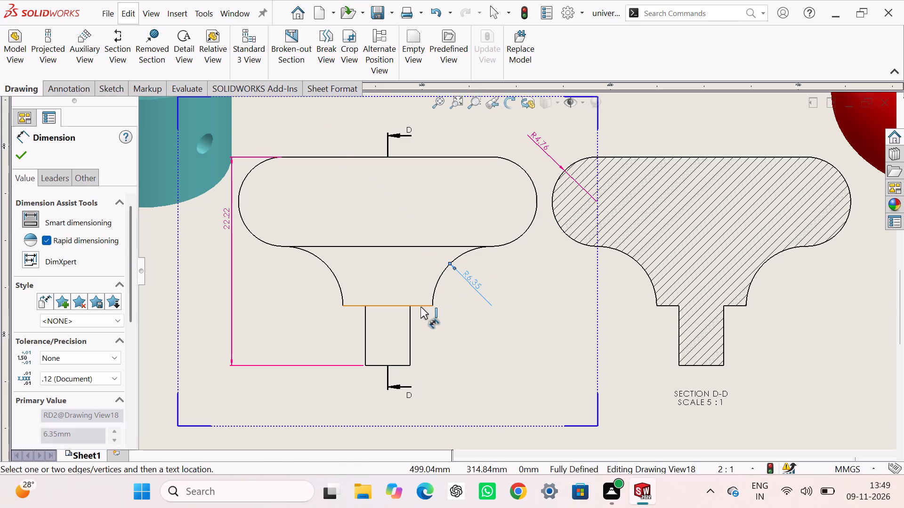
Dimension the shoulder width beside the stem and the stem's diameter below Part4's front view.
left_click(410, 319)
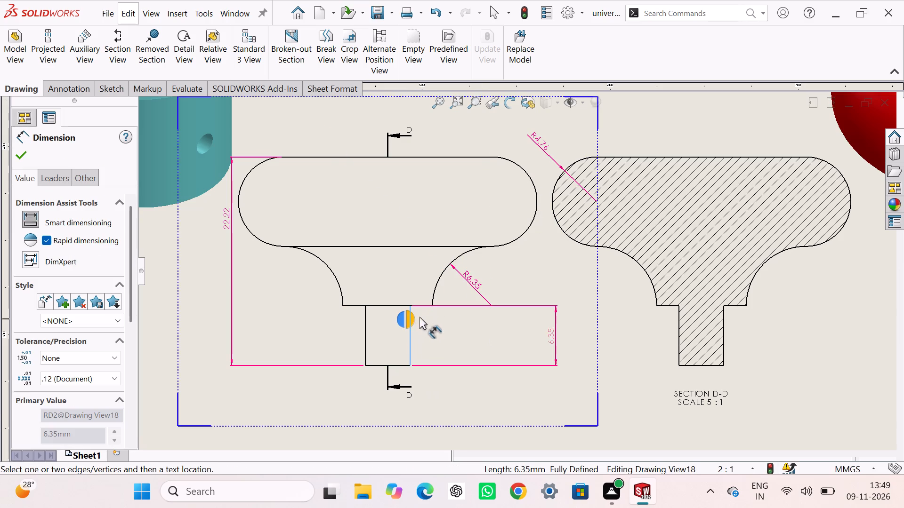
left_click_drag(432, 306, 429, 311)
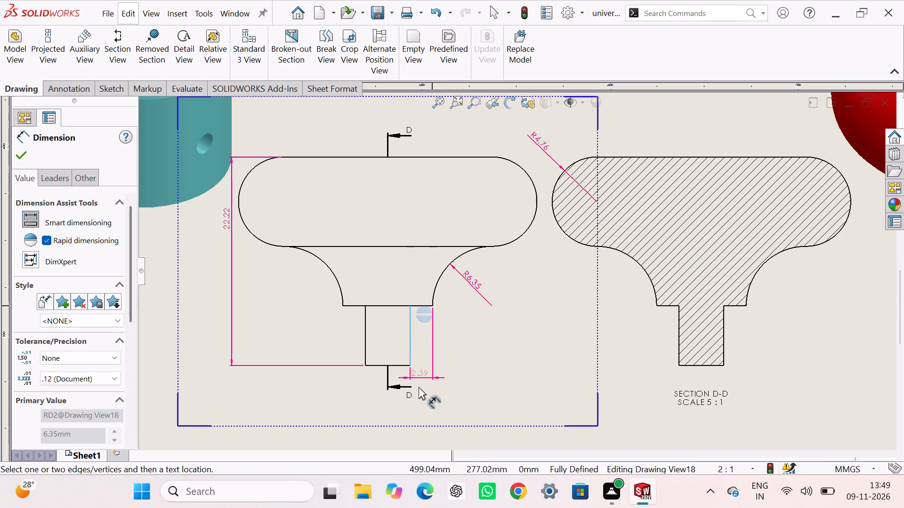
left_click(418, 405)
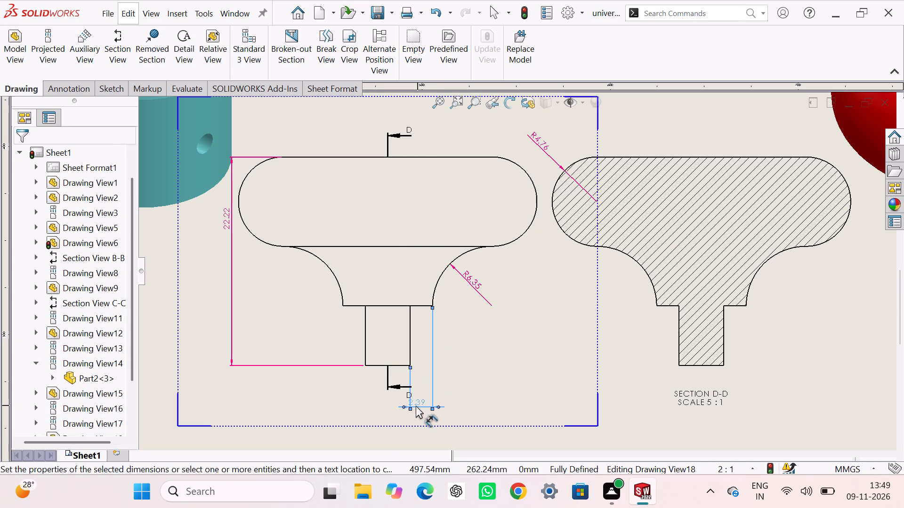
left_click(398, 367)
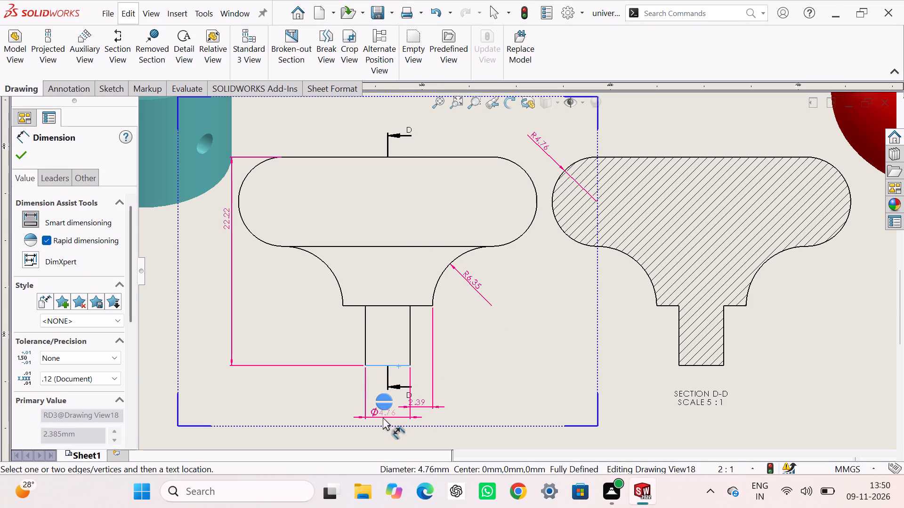
left_click(383, 417)
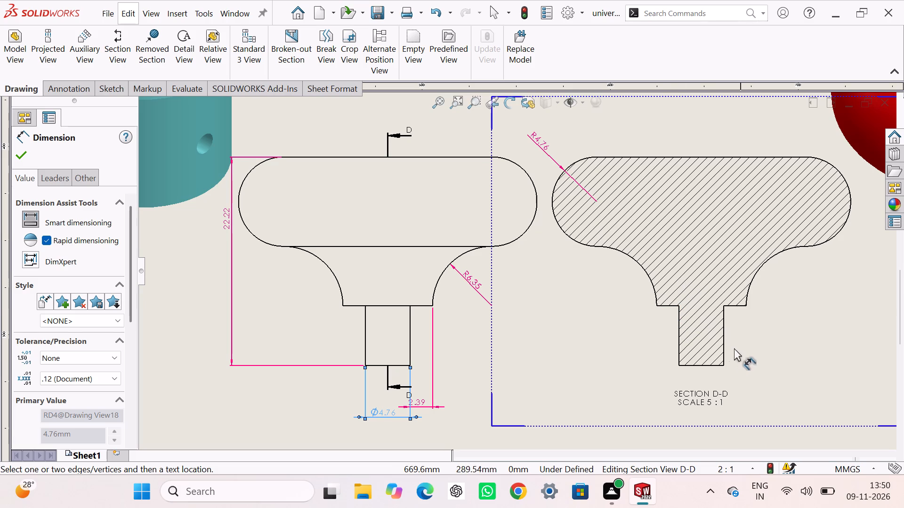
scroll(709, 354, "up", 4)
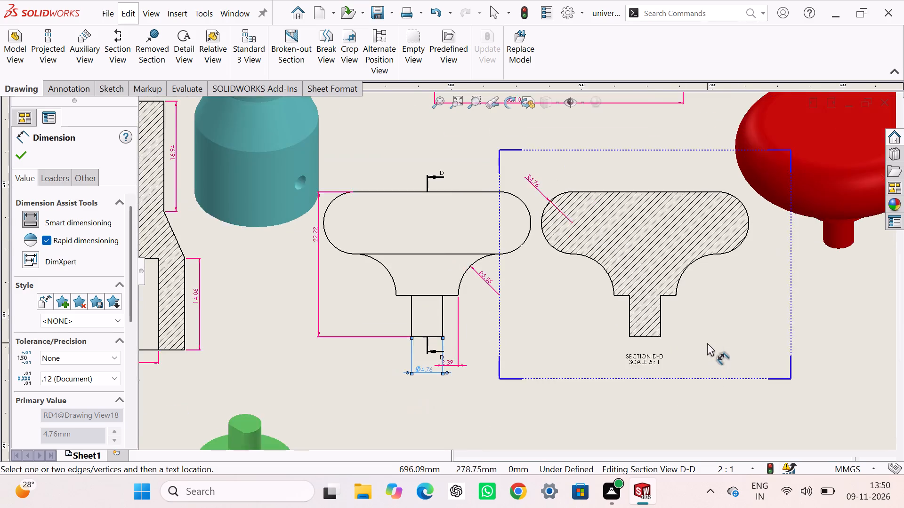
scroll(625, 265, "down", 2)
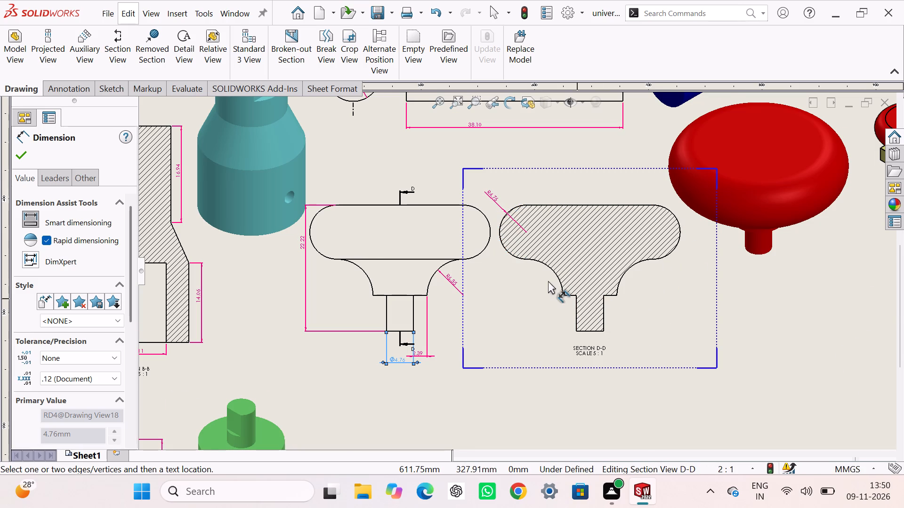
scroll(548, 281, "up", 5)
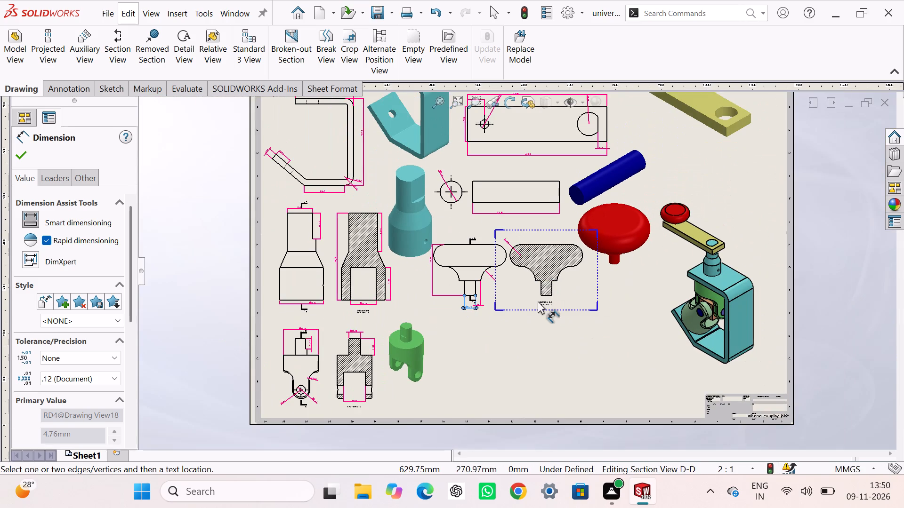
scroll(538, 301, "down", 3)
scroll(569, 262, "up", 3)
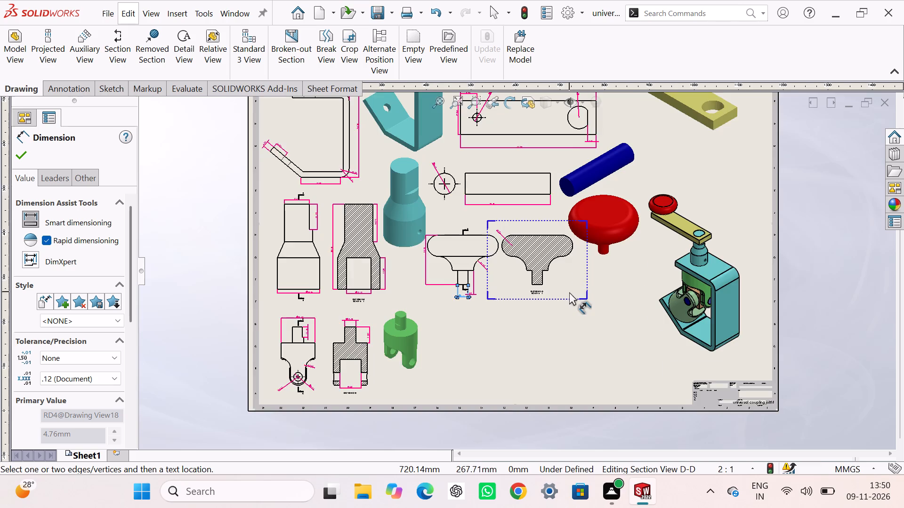
Insert a single model view of Part8 at a custom scale of 3:1 beside the green shaded fork, without projected views.
key("Escape")
key("Escape")
key("Escape")
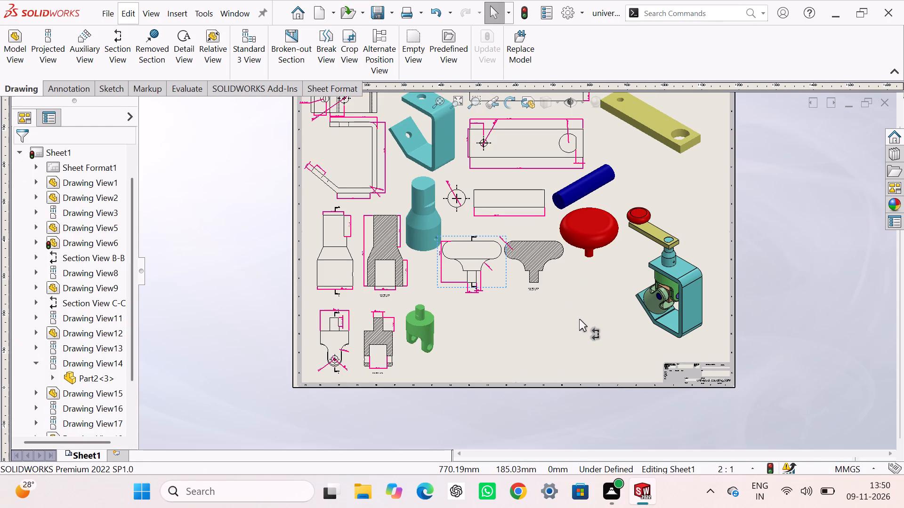
key("Escape")
key("Escape")
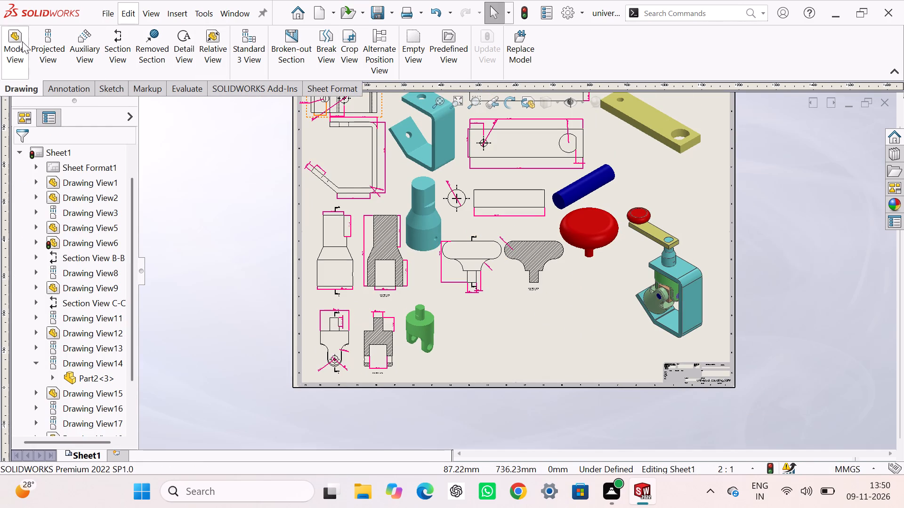
left_click(8, 38)
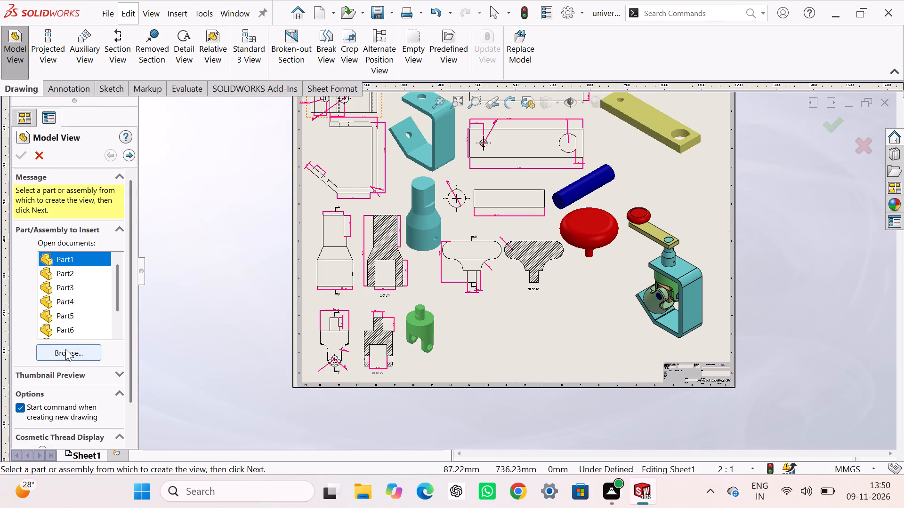
left_click(65, 349)
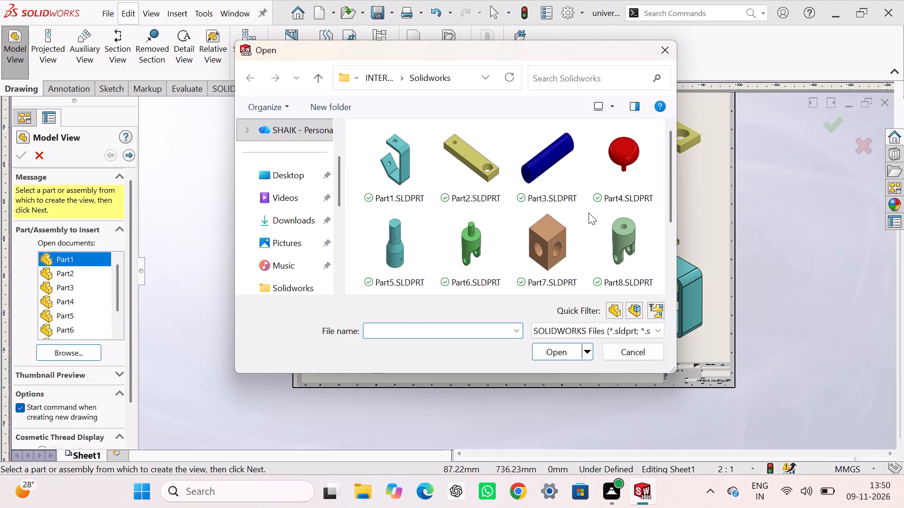
left_click(604, 234)
left_click(573, 358)
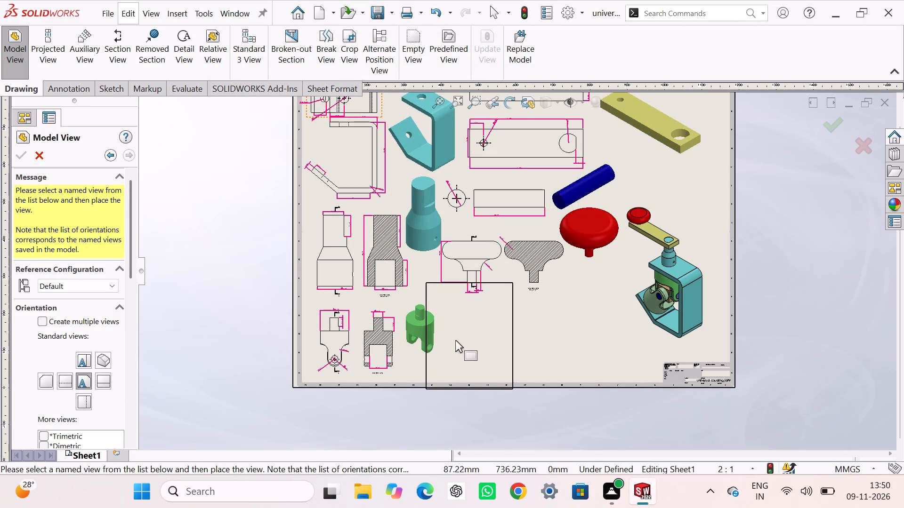
left_click_drag(128, 262, 128, 371)
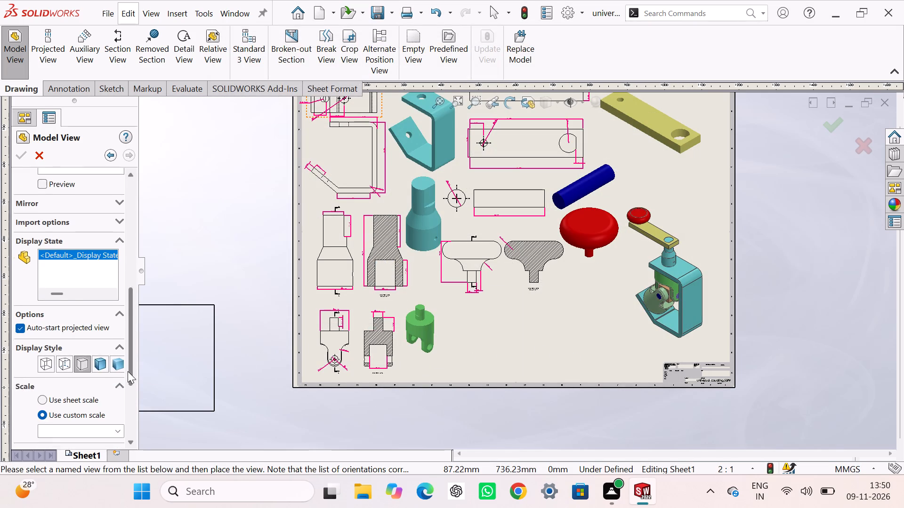
left_click_drag(128, 371, 128, 390)
left_click(81, 354)
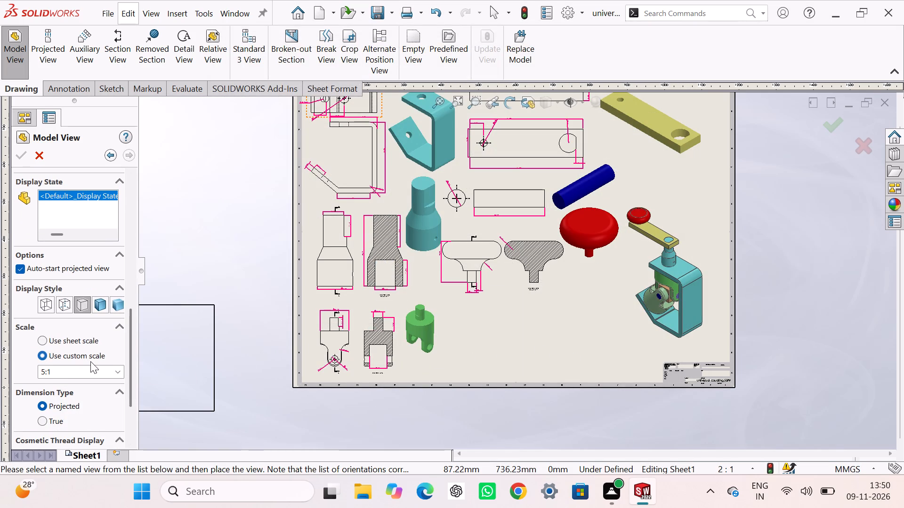
left_click(118, 371)
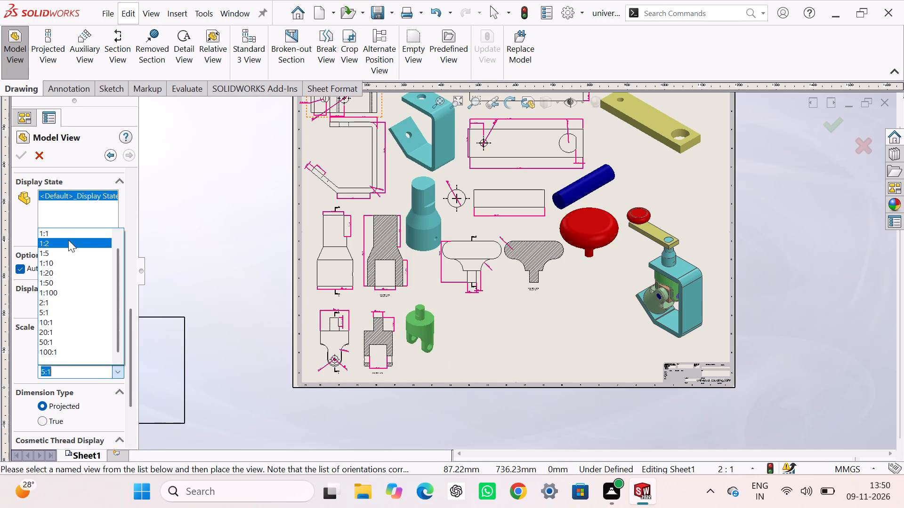
left_click(71, 234)
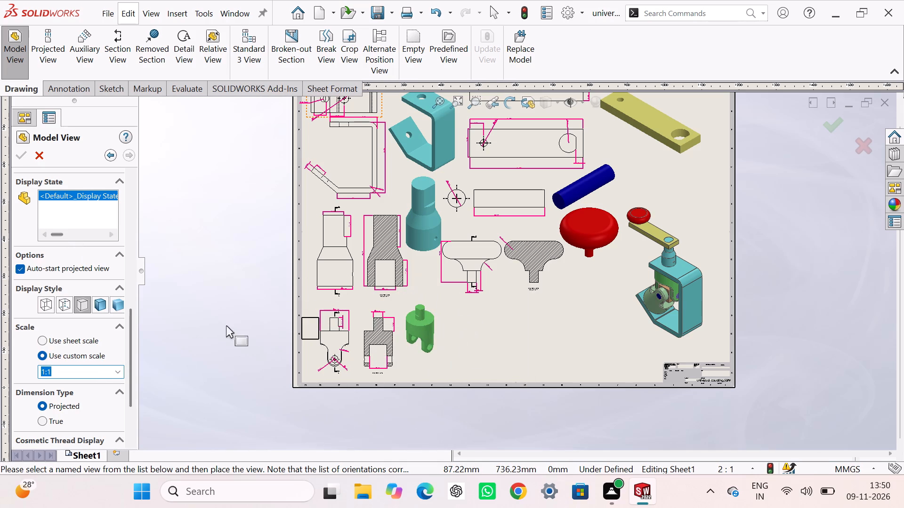
key("3")
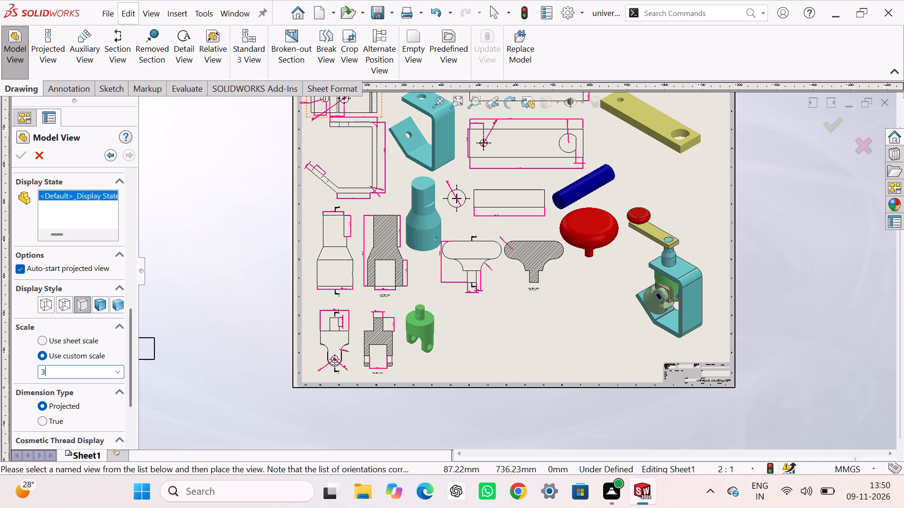
type(":1")
key("Return")
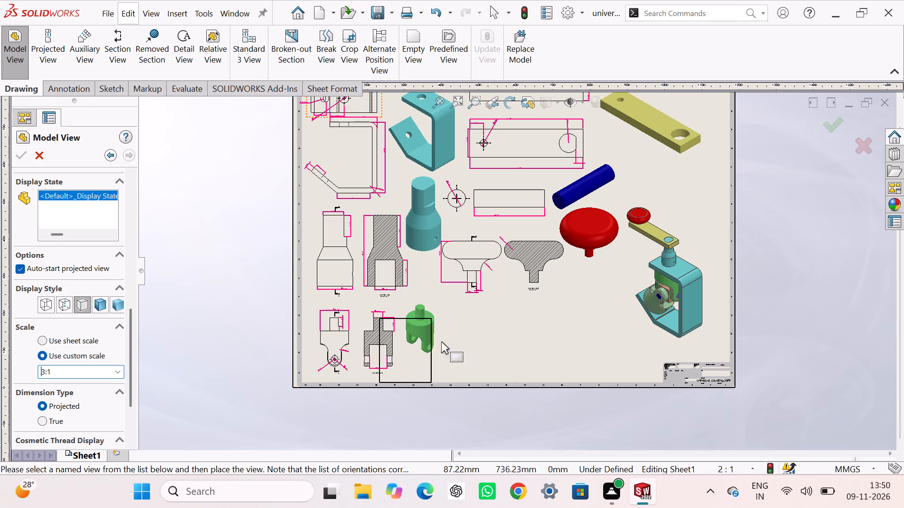
left_click(469, 341)
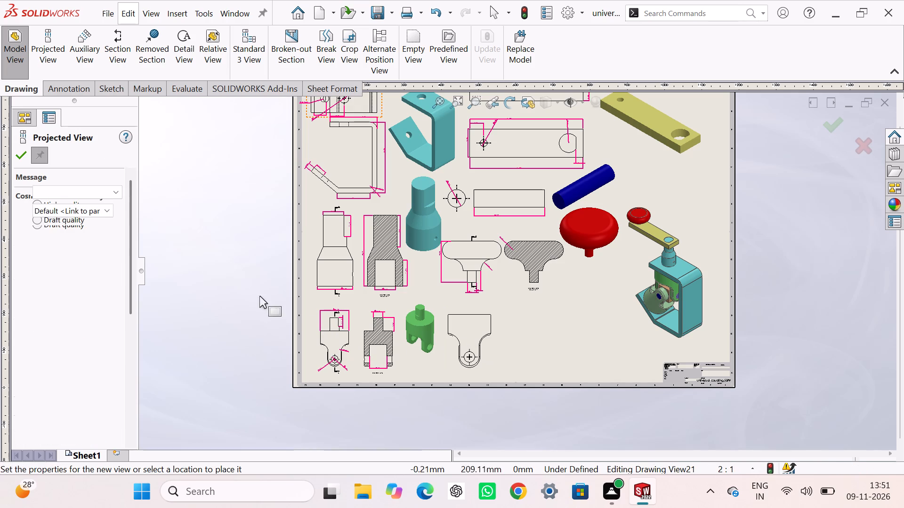
right_click(223, 282)
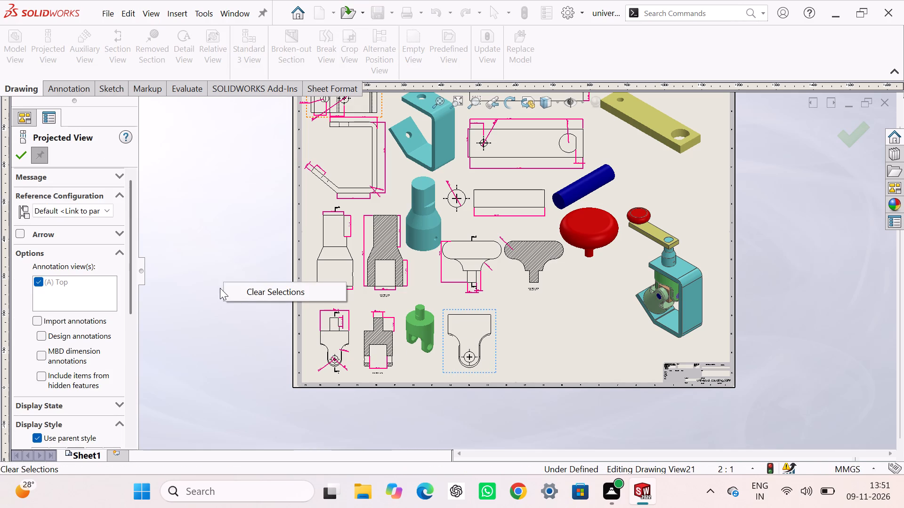
key("Escape")
key("Escape")
key("Escape")
key("Escape")
key("Escape")
key("Escape")
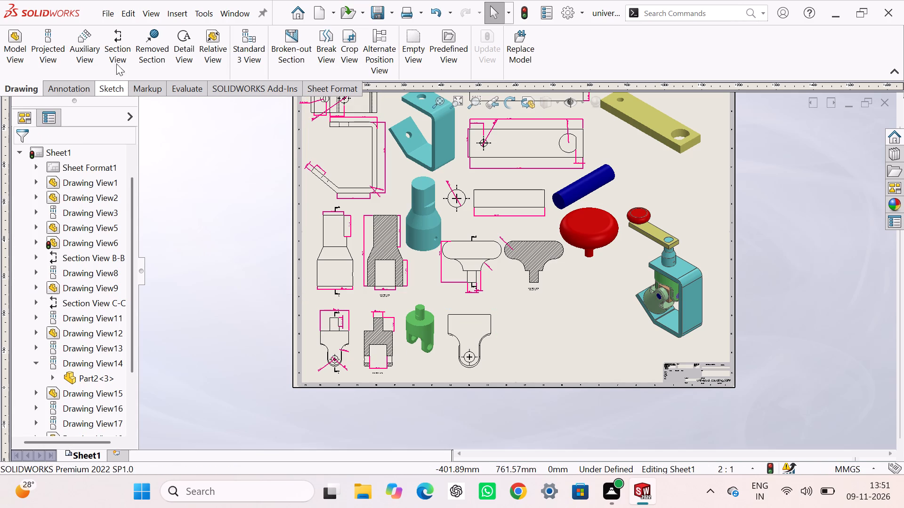
Create vertical section view E-E through the hole centre of Part8's front view and place it beside that view.
left_click(125, 42)
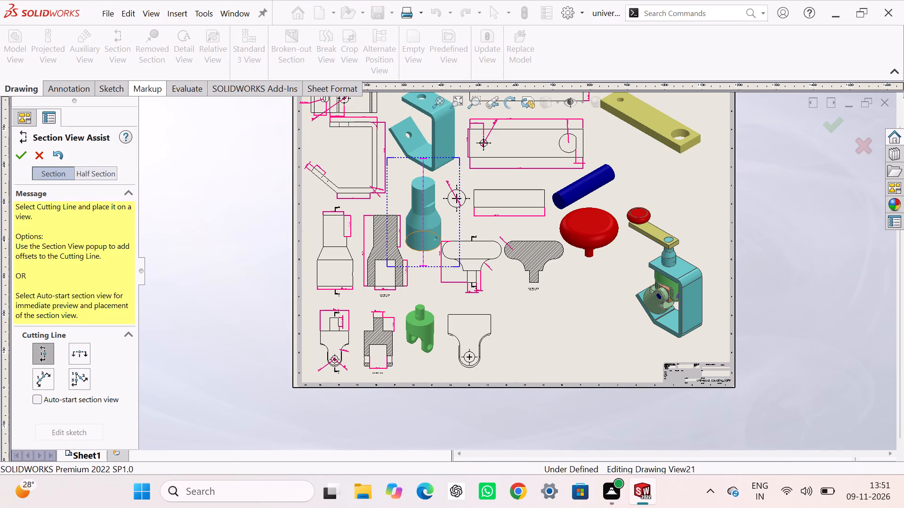
left_click(469, 350)
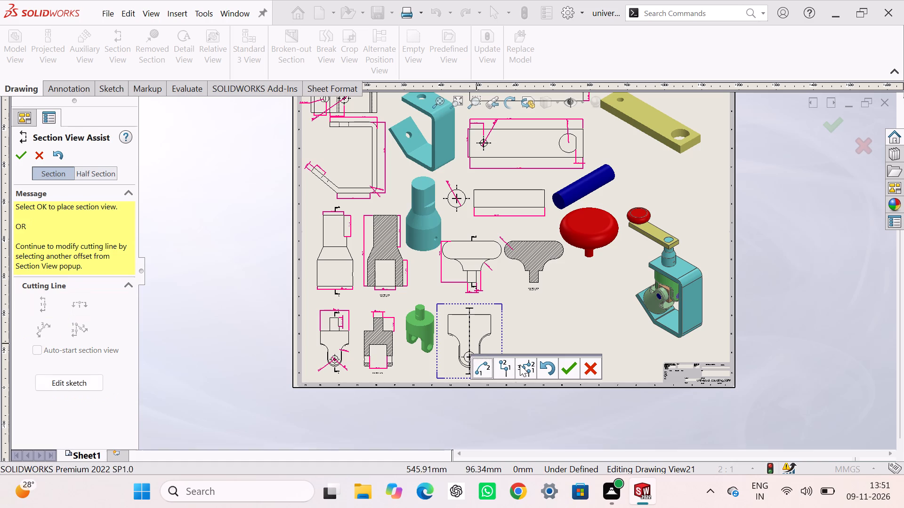
left_click(567, 369)
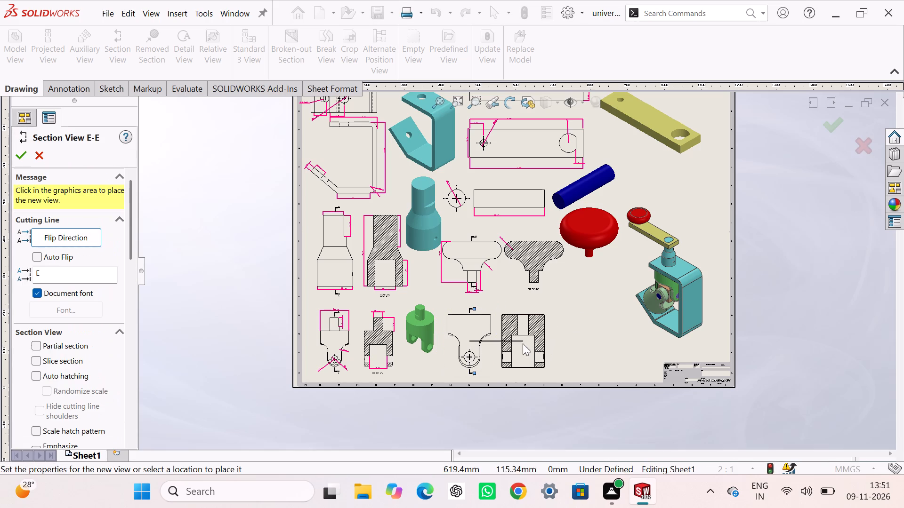
left_click(521, 337)
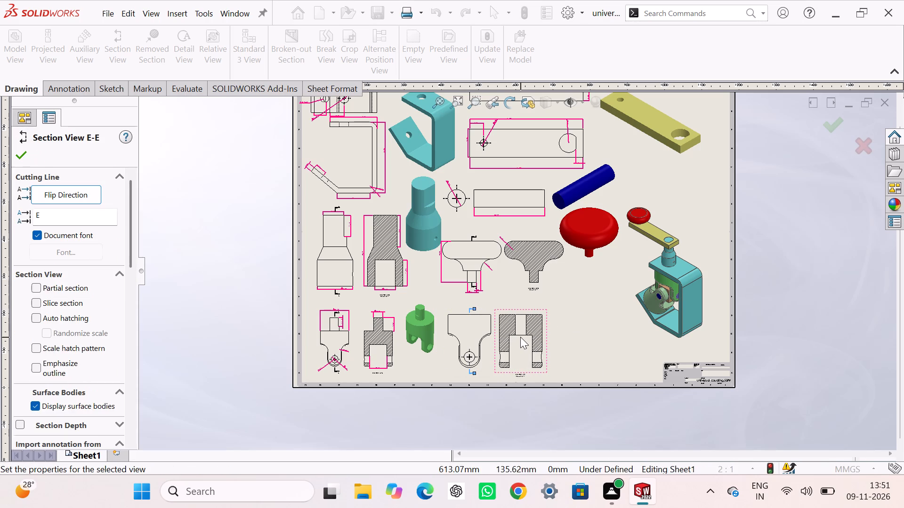
key("Escape")
key("Escape")
key("Escape")
key("Escape")
key("Escape")
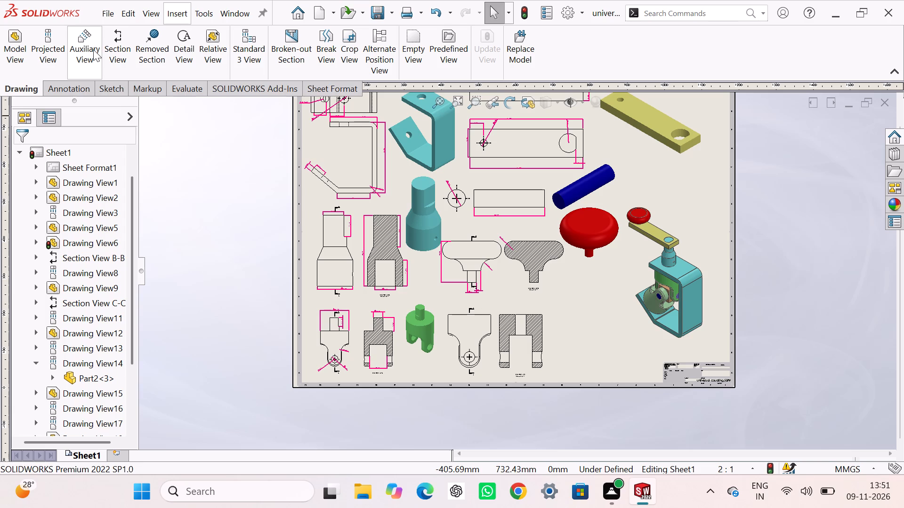
Project an isometric view from Part8's front view, place it beyond section E-E, and set its display style to Shaded.
left_click(52, 45)
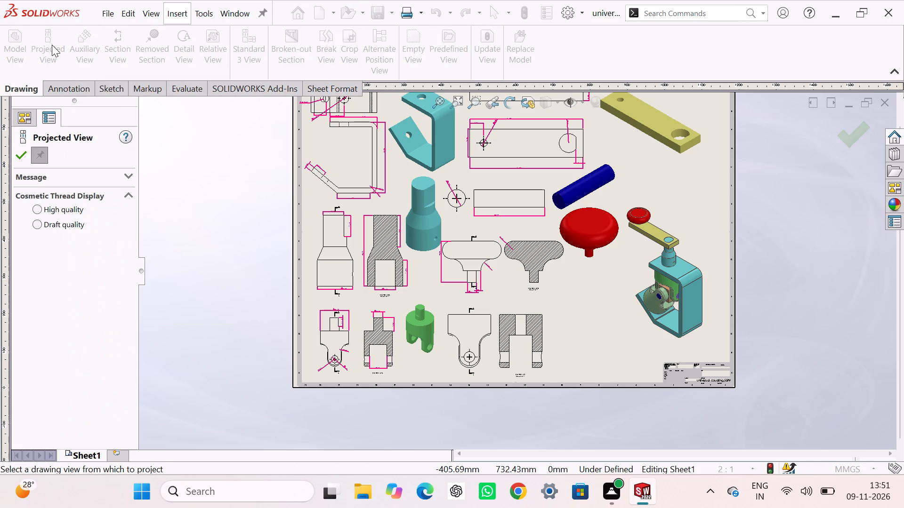
left_click(476, 328)
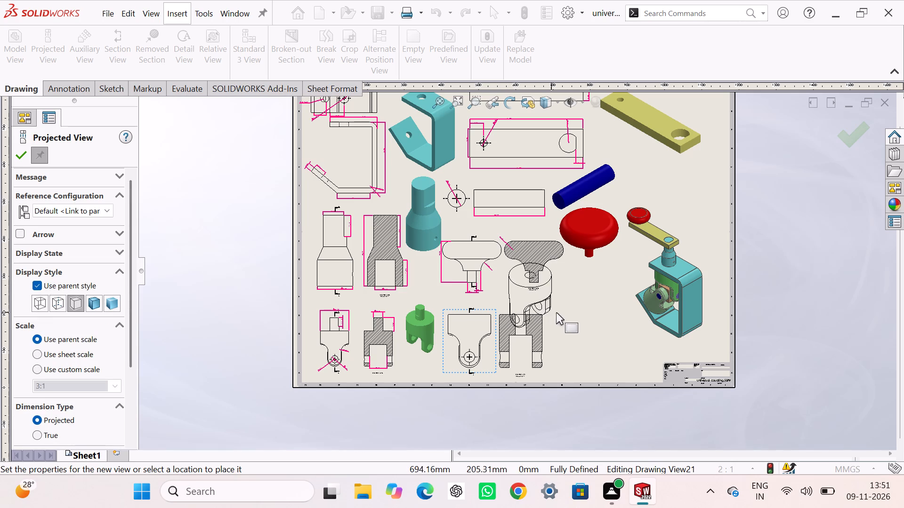
left_click(585, 307)
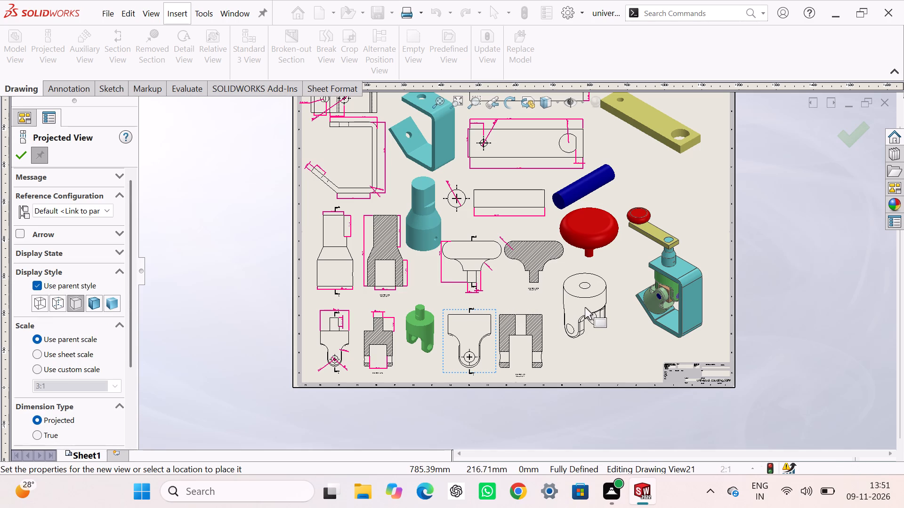
left_click(115, 300)
key("Escape")
key("Escape")
key("Escape")
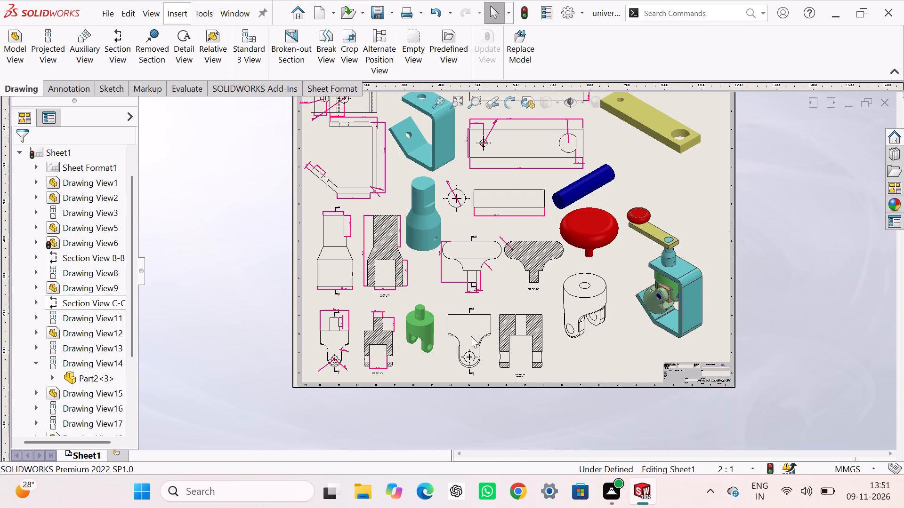
left_click(606, 300)
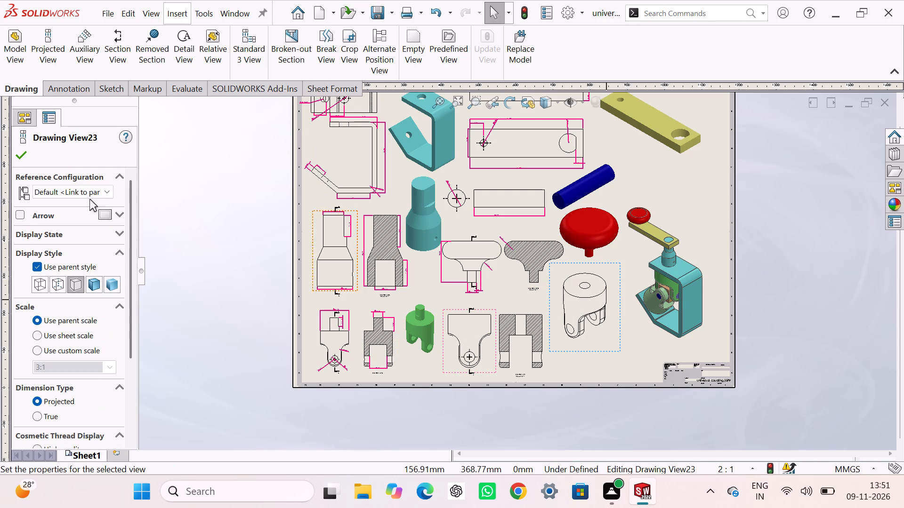
left_click(111, 280)
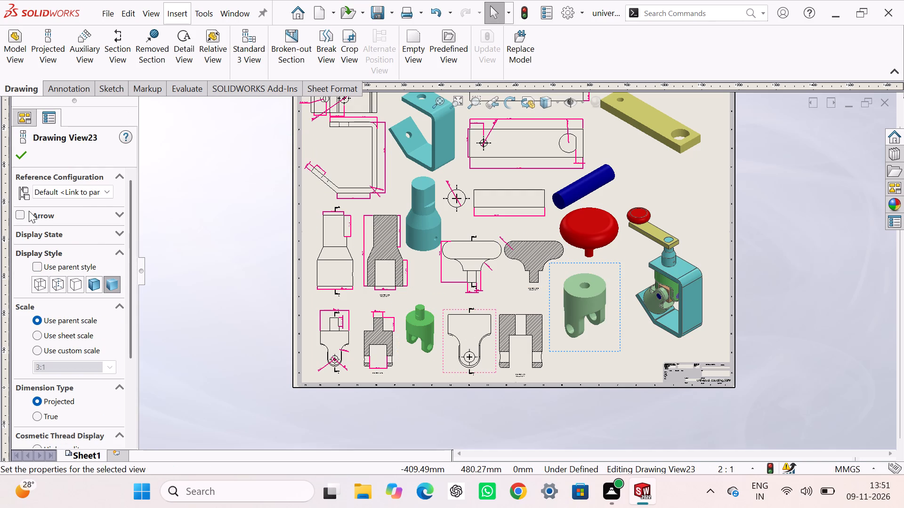
left_click(23, 155)
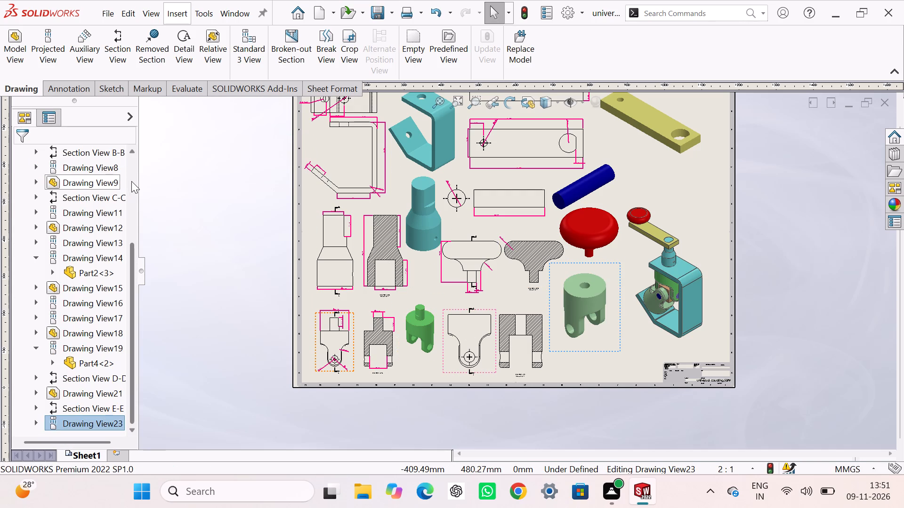
Dimension the radius of the rounded lug end in Part8's front view.
left_click(195, 214)
right_click_drag(230, 262, 254, 141)
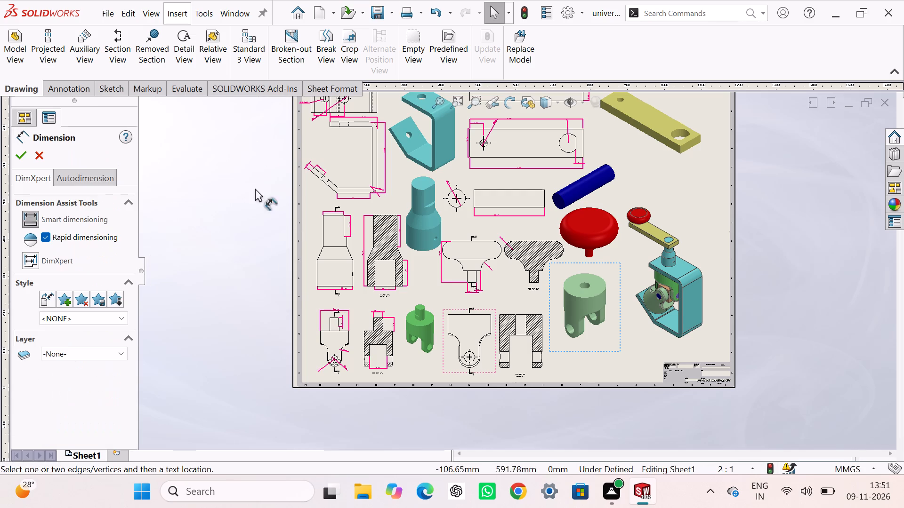
scroll(523, 355, "down", 5)
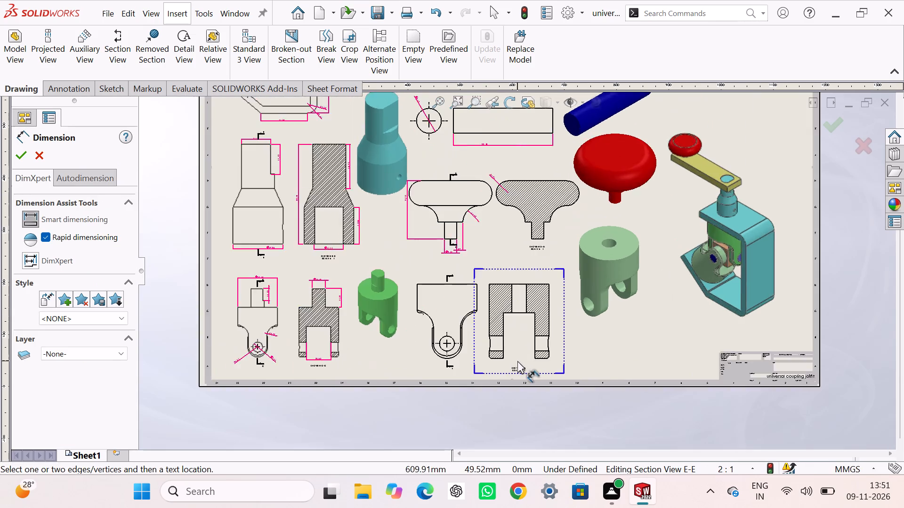
scroll(517, 361, "down", 2)
left_click(359, 336)
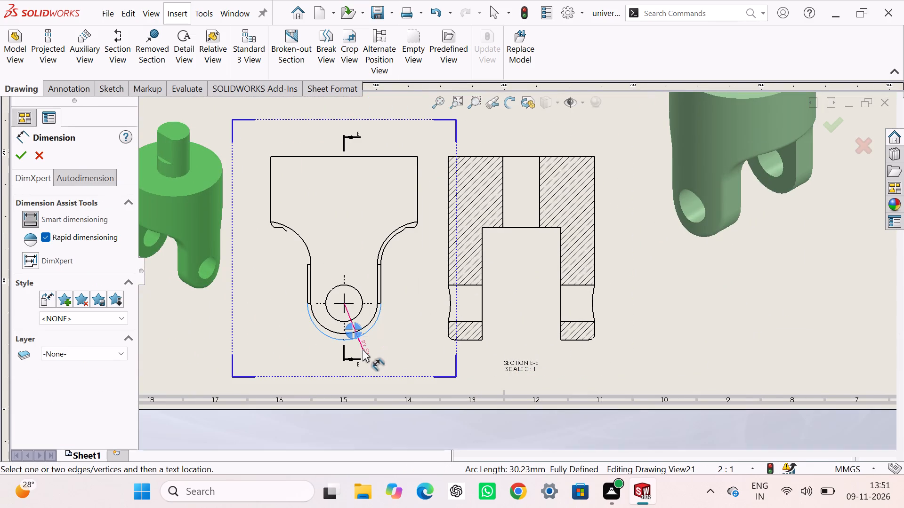
left_click(385, 355)
left_click(362, 302)
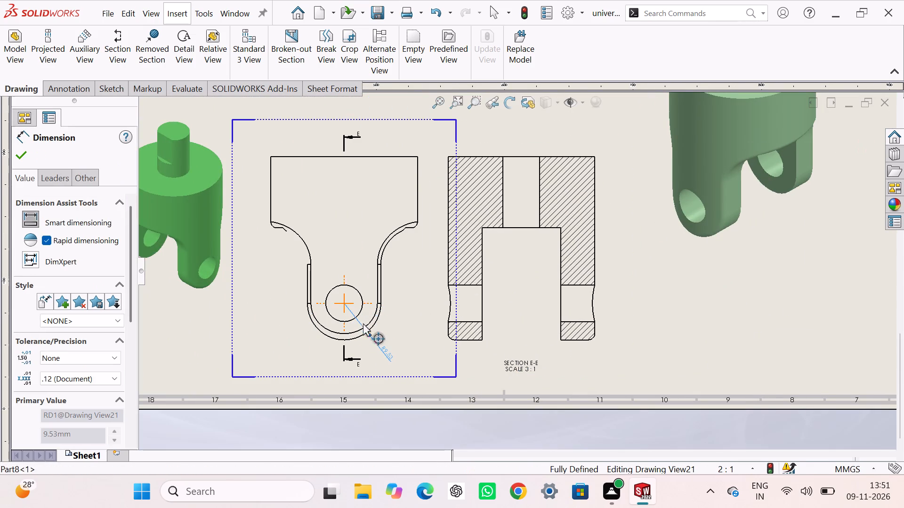
left_click(358, 315)
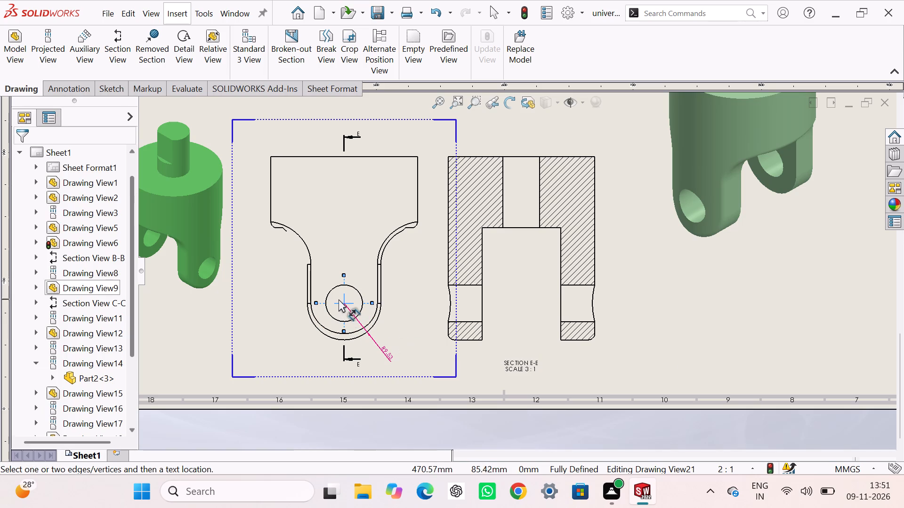
key("Escape")
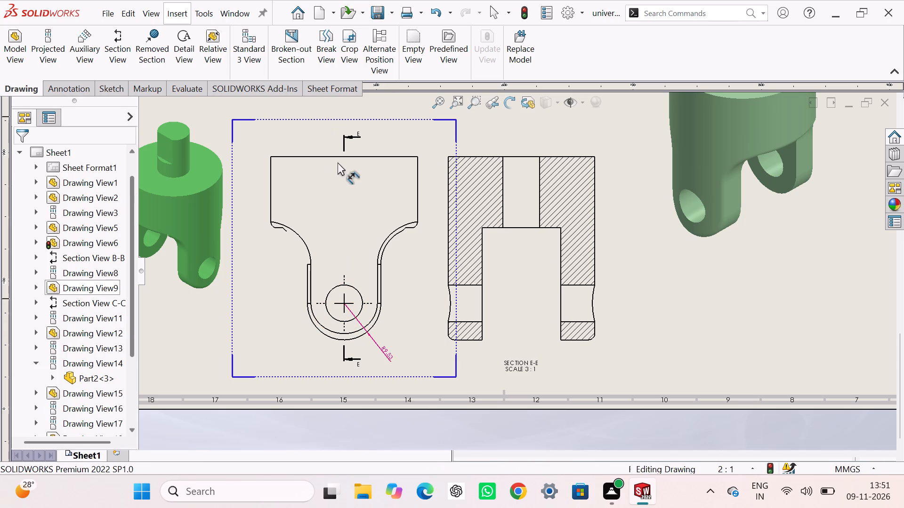
Dimension the distance from the top edge to the hole centre and the hole's diameter in Part8's front view.
left_click(339, 156)
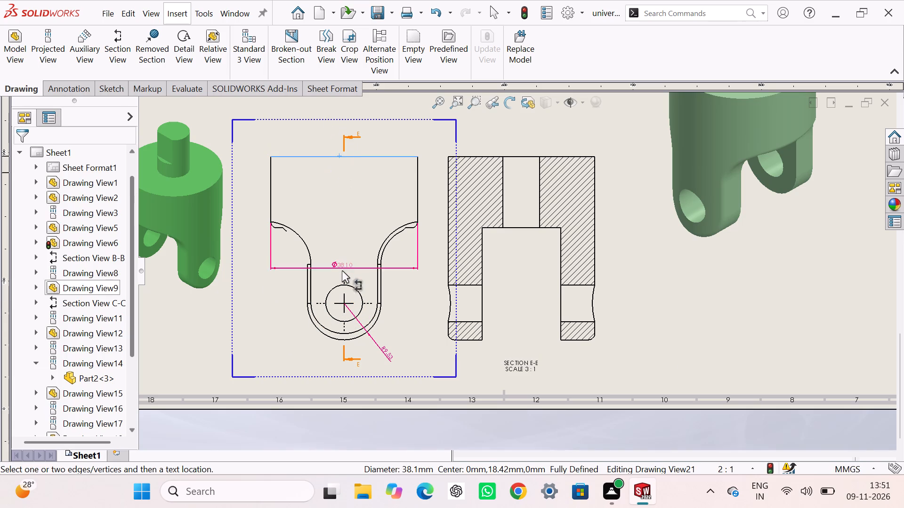
left_click(355, 288)
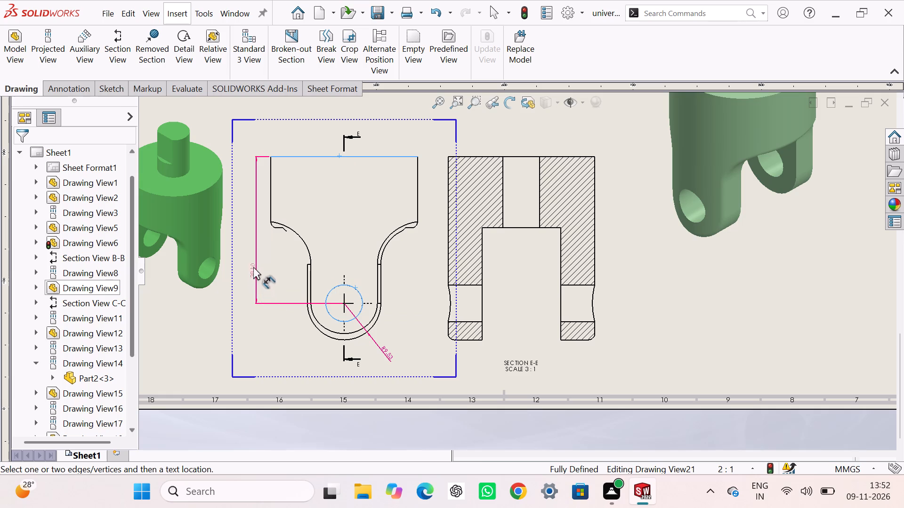
left_click(253, 252)
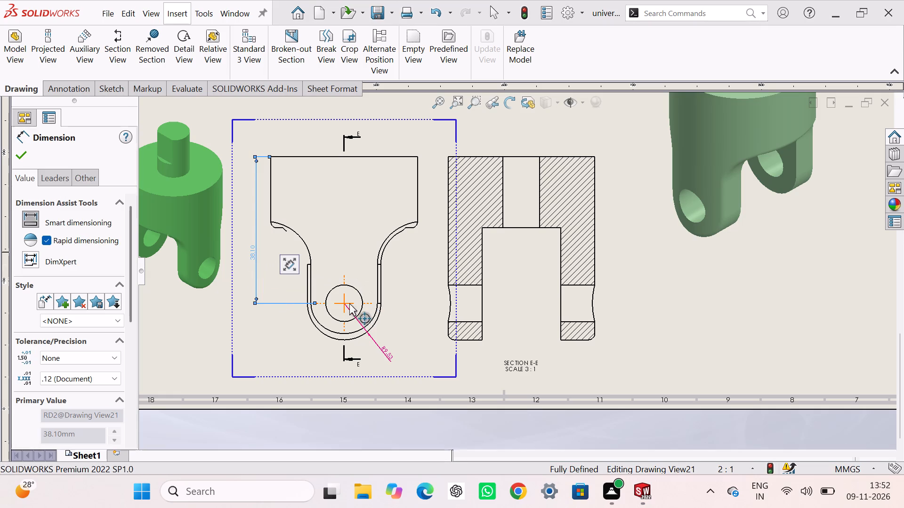
left_click(358, 314)
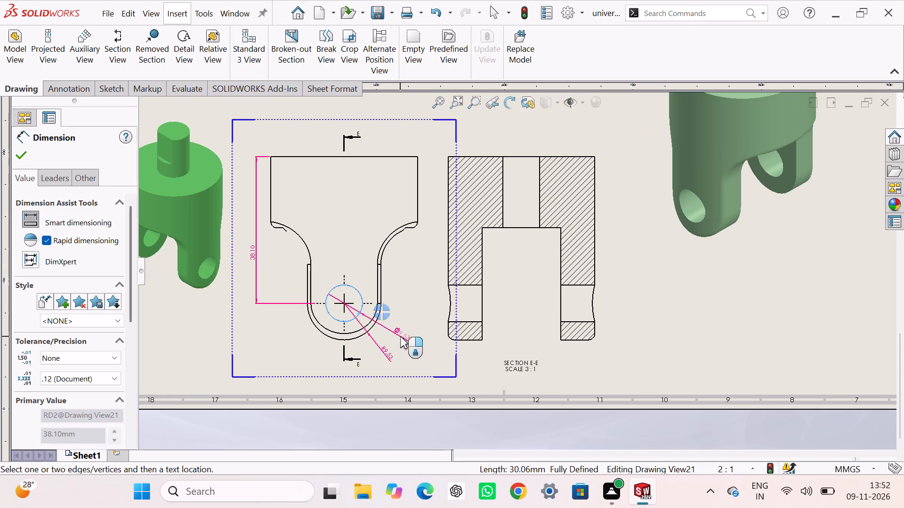
left_click(400, 336)
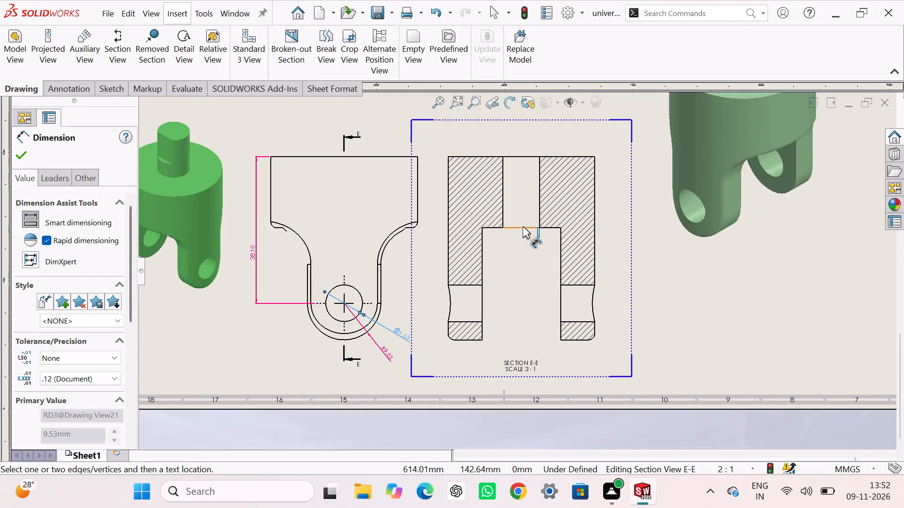
Dimension the slot width between the fork arms and the overall height in section E-E.
left_click(482, 306)
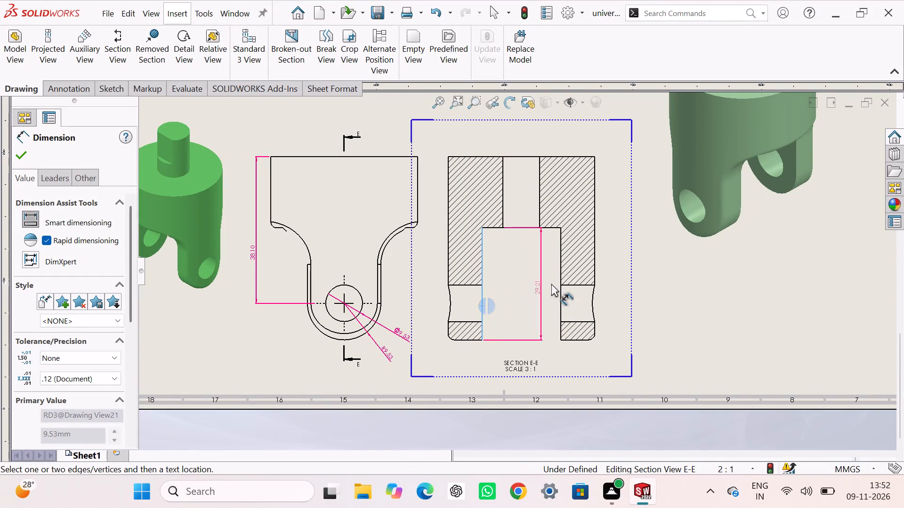
left_click(560, 290)
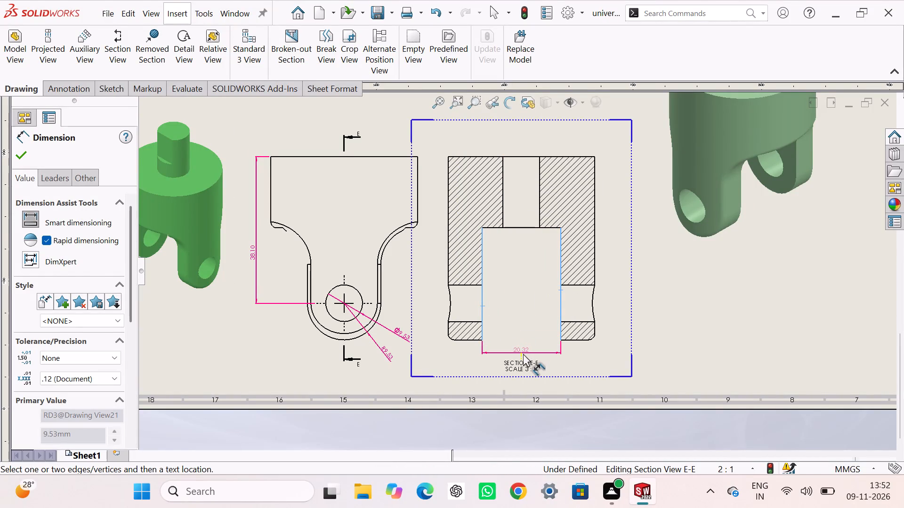
left_click(523, 354)
left_click(703, 304)
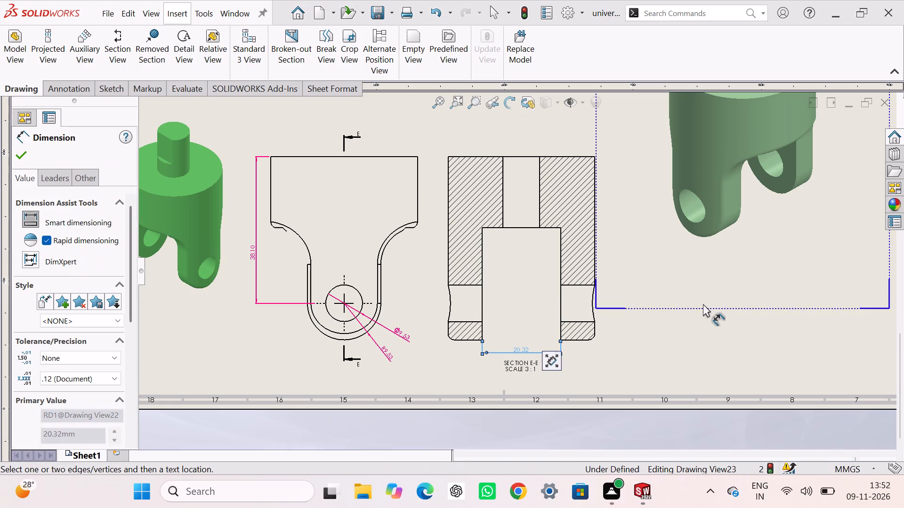
left_click(573, 340)
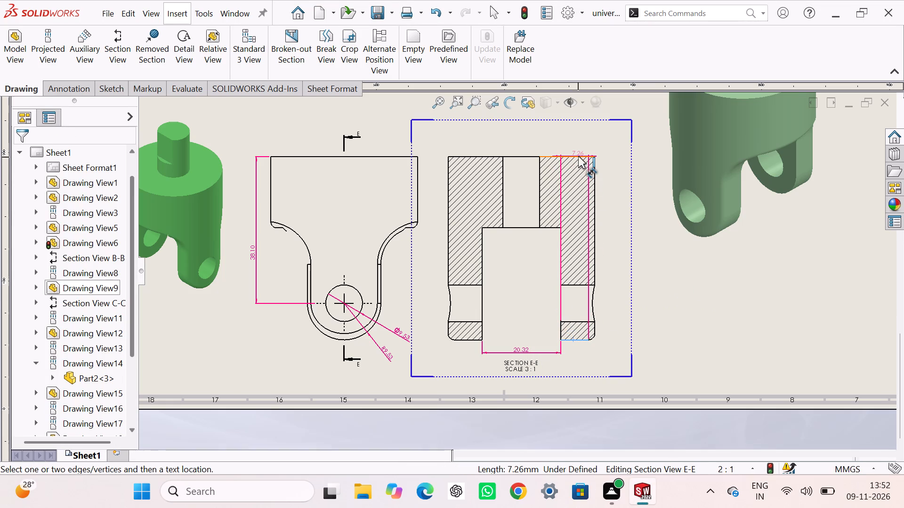
left_click(578, 156)
left_click(610, 199)
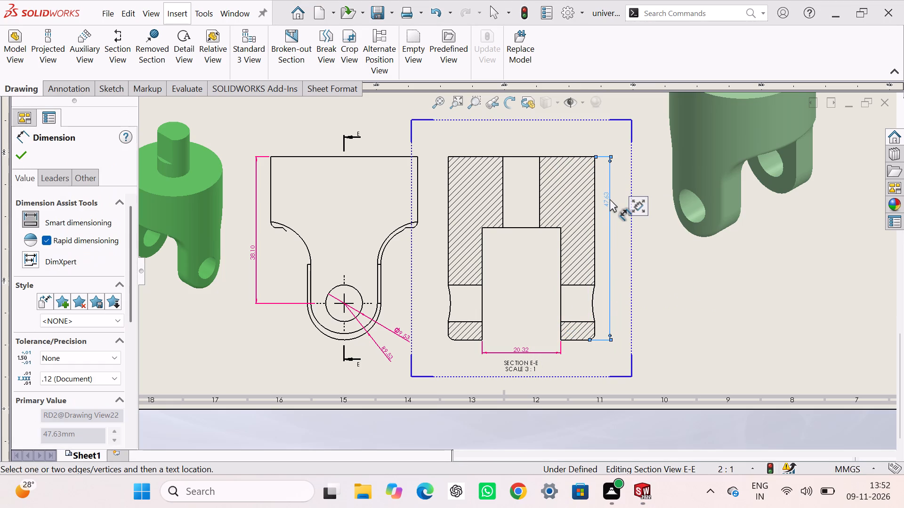
key("Escape")
key("Escape")
Dimension the radius of the concave shoulder arc and the height of the straight upper side in Part8's front view.
scroll(606, 187, "up", 6)
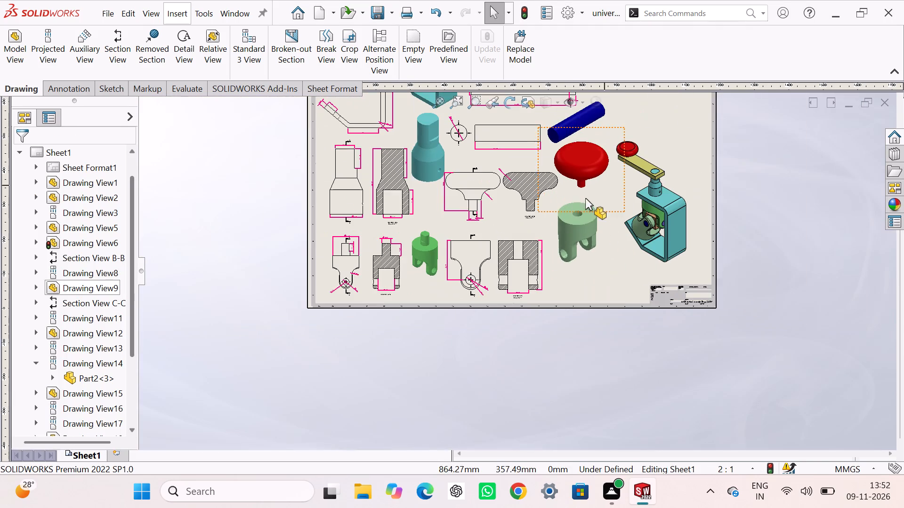
scroll(432, 247, "down", 7)
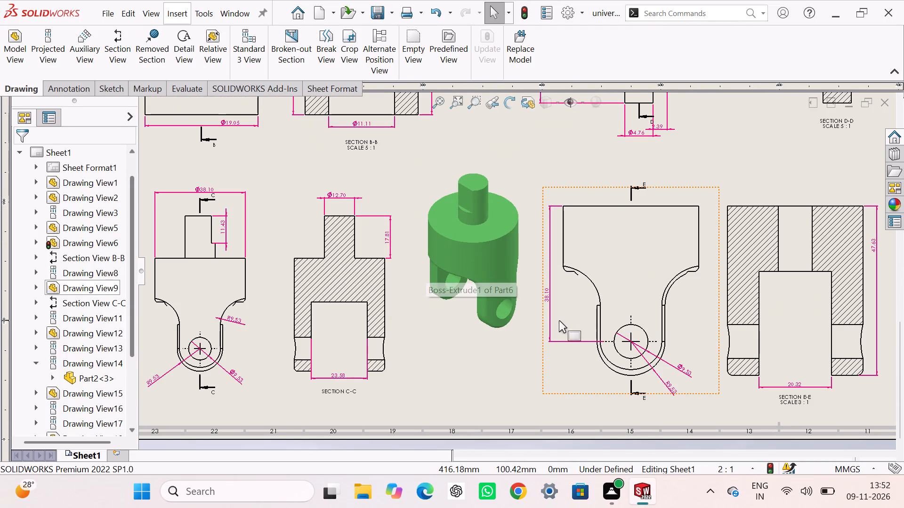
right_click_drag(559, 318, 561, 258)
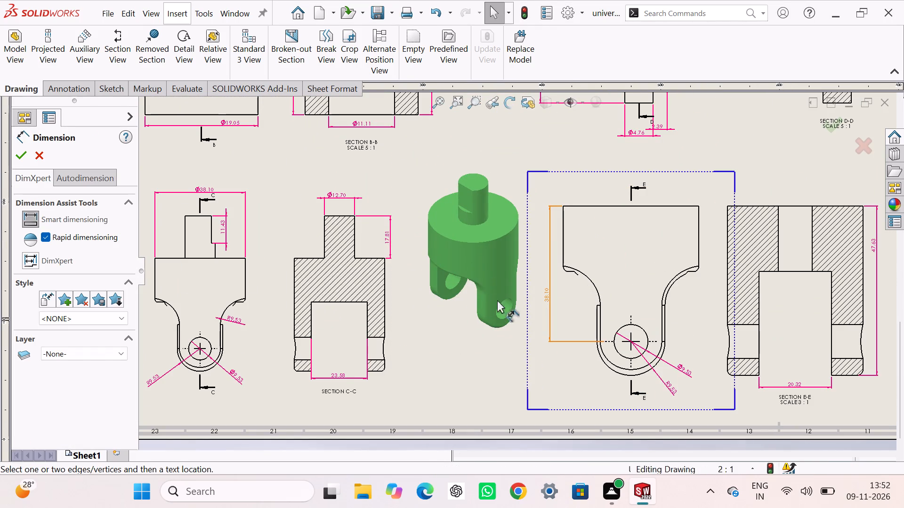
left_click(589, 285)
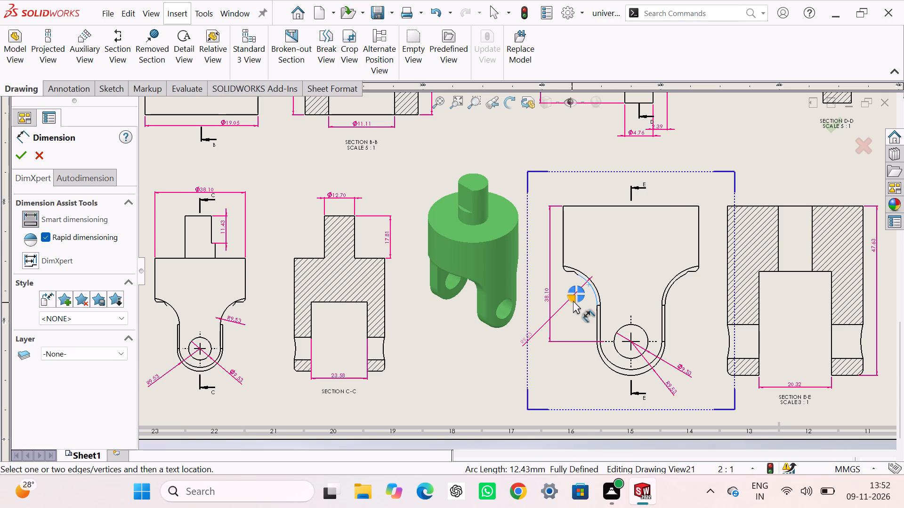
left_click(573, 300)
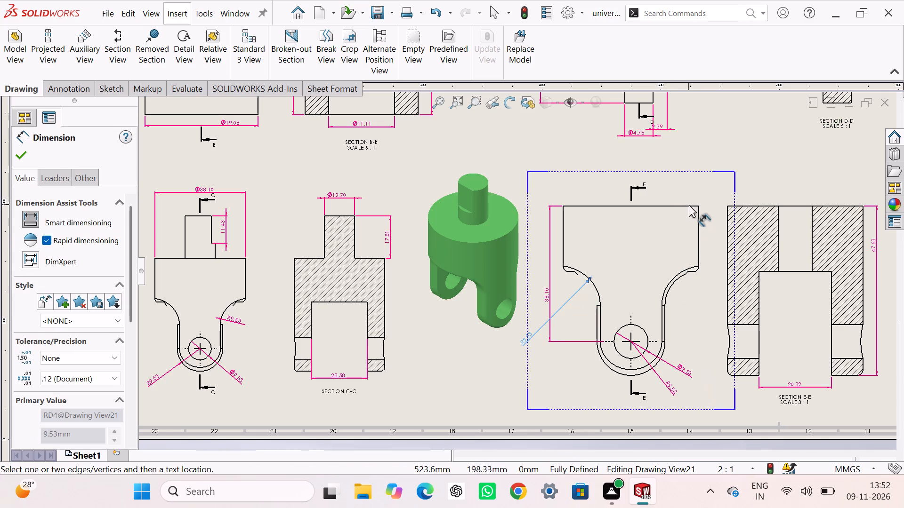
left_click(699, 244)
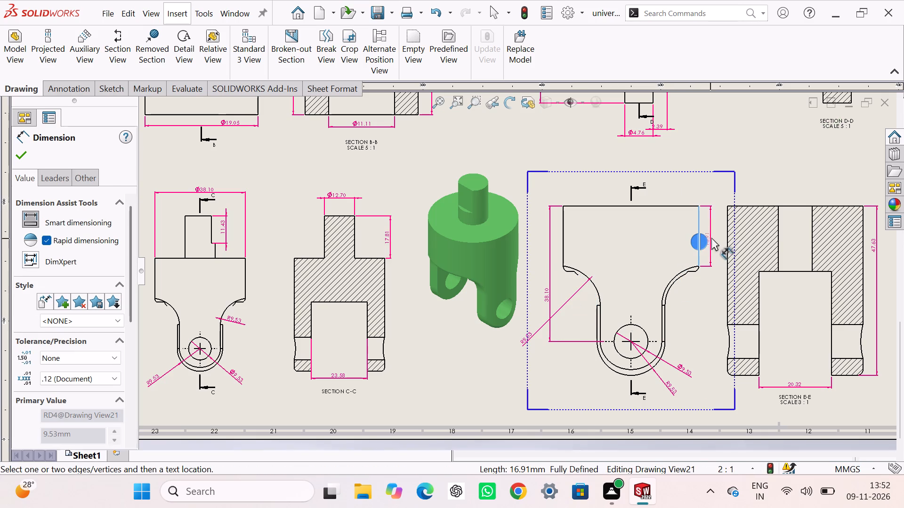
left_click(713, 236)
scroll(736, 275, "up", 3)
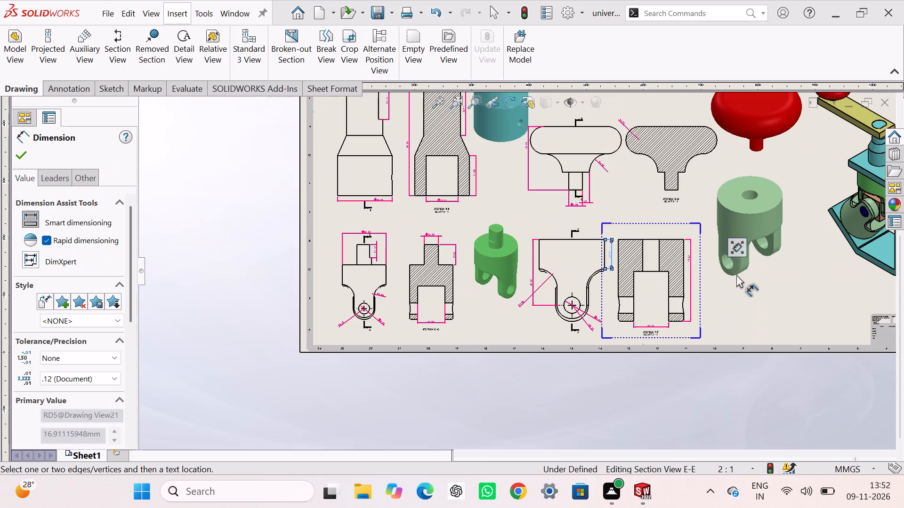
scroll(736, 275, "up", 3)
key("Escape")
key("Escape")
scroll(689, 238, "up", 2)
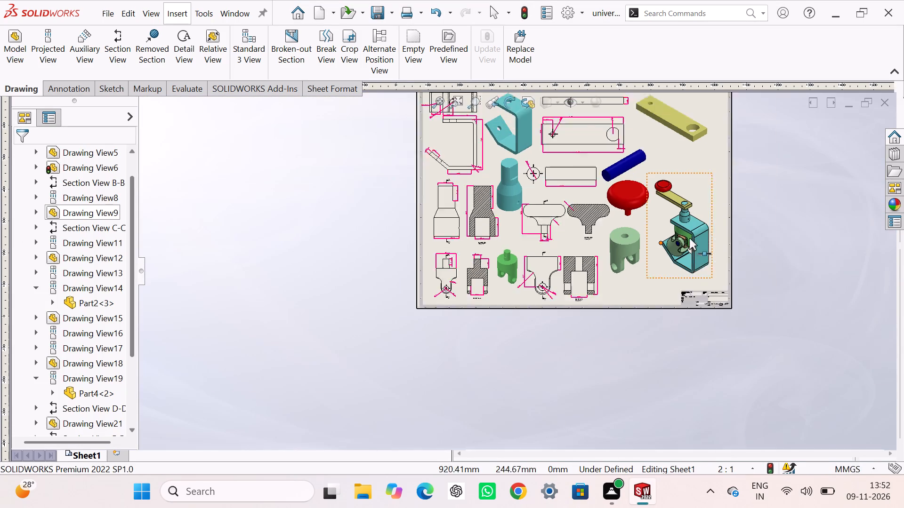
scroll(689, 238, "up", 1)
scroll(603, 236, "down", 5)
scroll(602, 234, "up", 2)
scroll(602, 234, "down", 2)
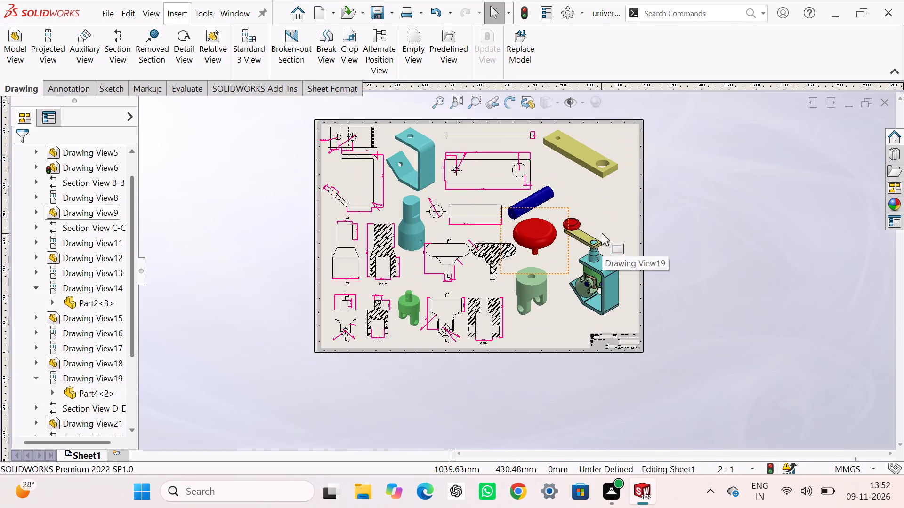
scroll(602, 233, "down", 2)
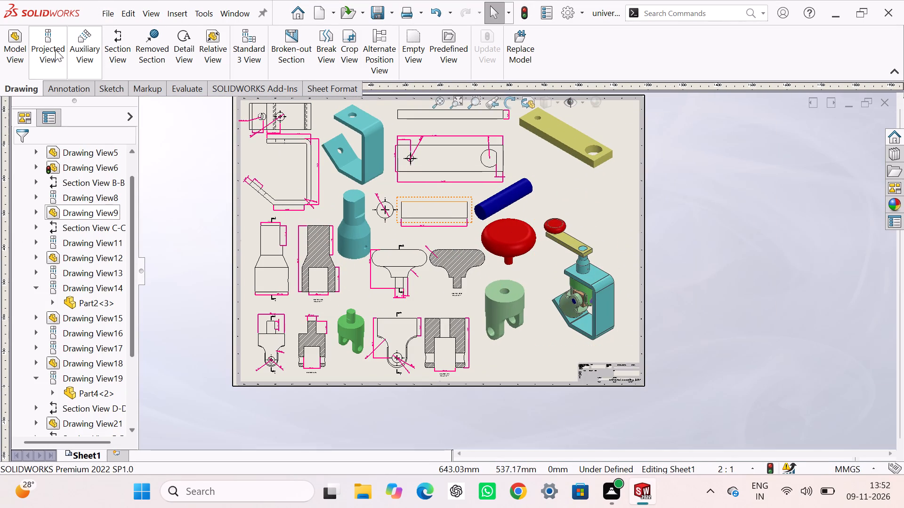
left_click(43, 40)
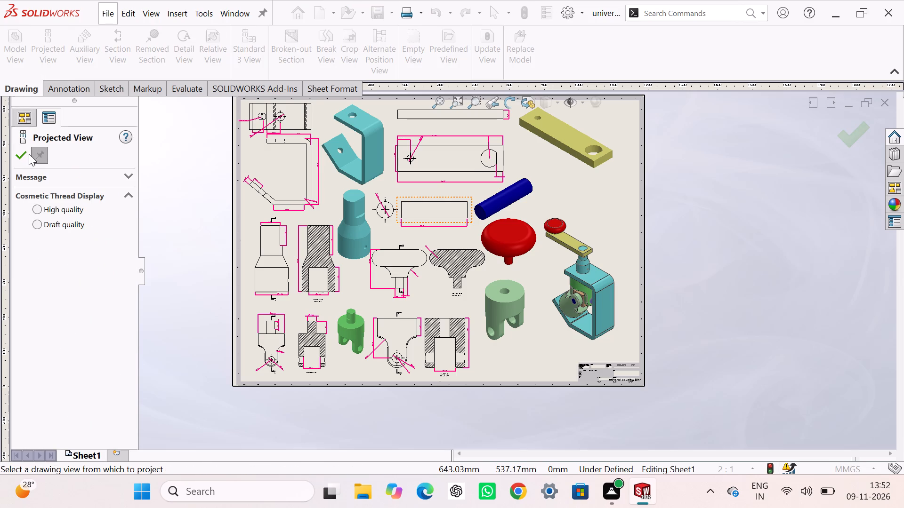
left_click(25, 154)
Place a front view of Part9 at a custom scale of 5:1 beside the dark blue pin's shaded view.
left_click(10, 49)
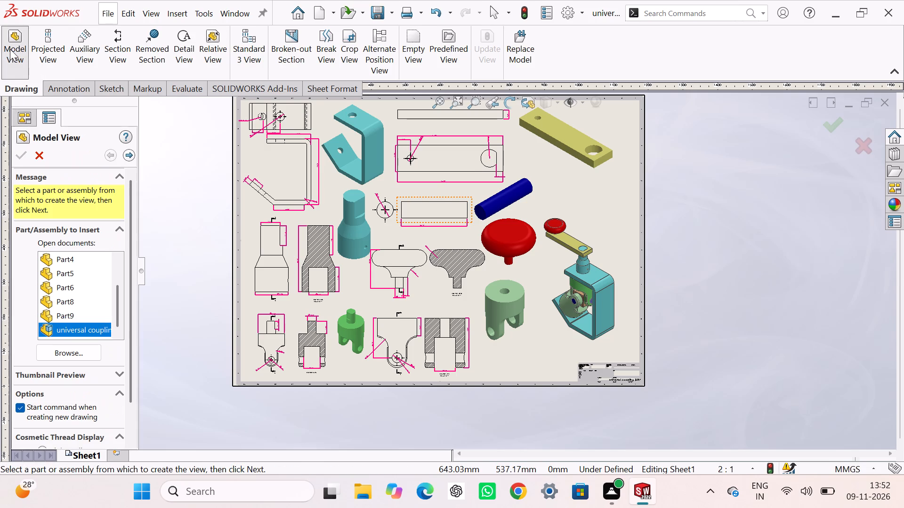
left_click(68, 348)
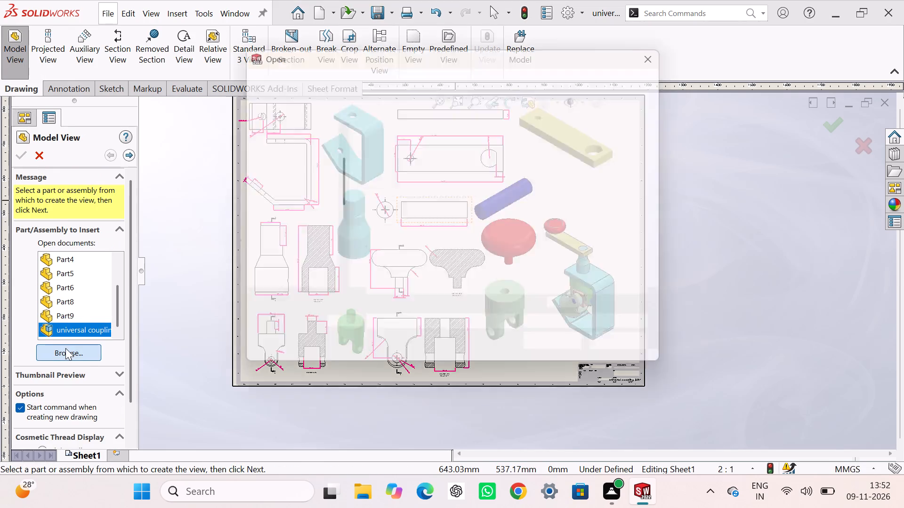
scroll(550, 213, "down", 3)
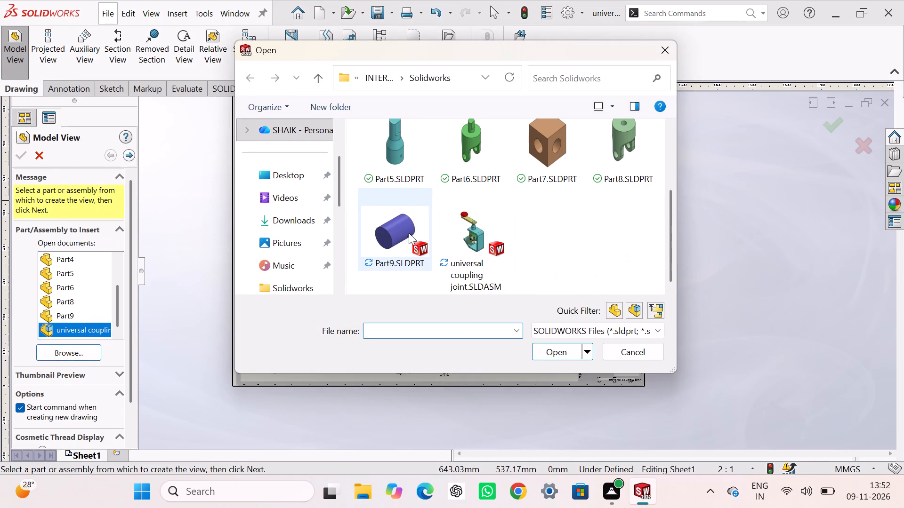
left_click(399, 229)
left_click(573, 353)
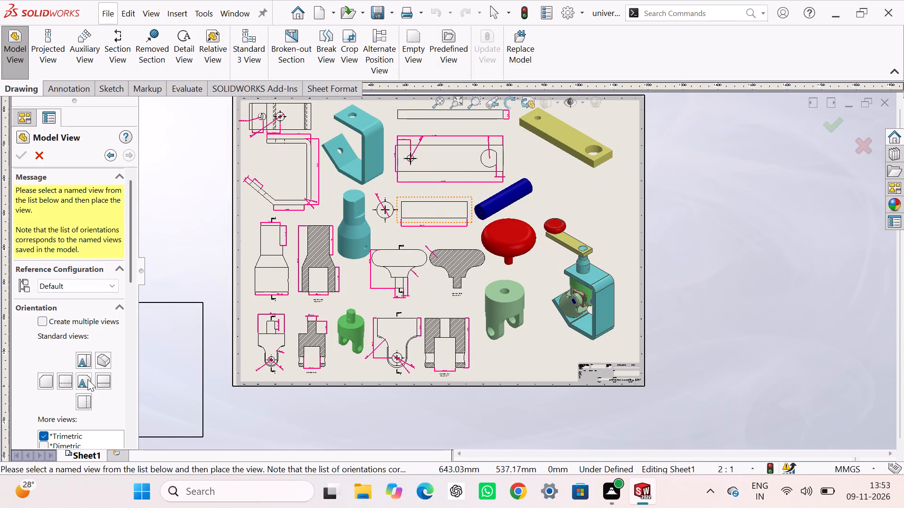
left_click(88, 379)
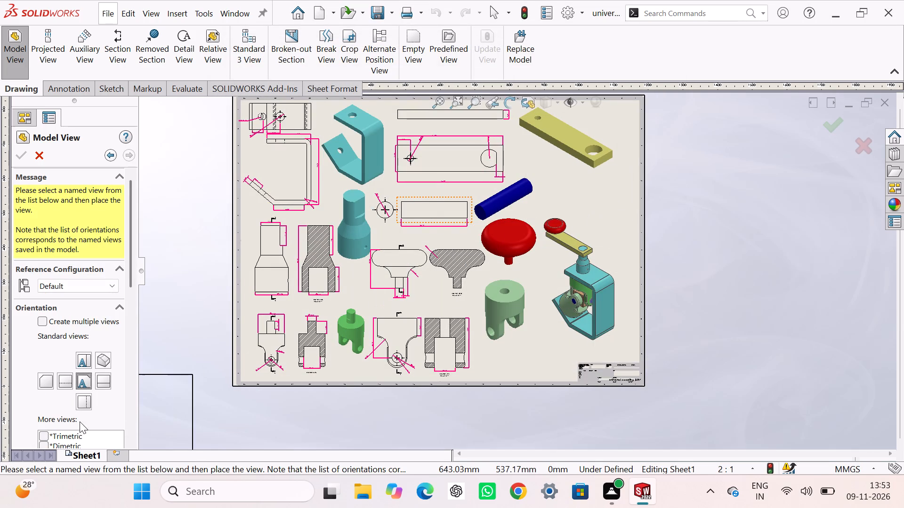
left_click_drag(129, 261, 113, 386)
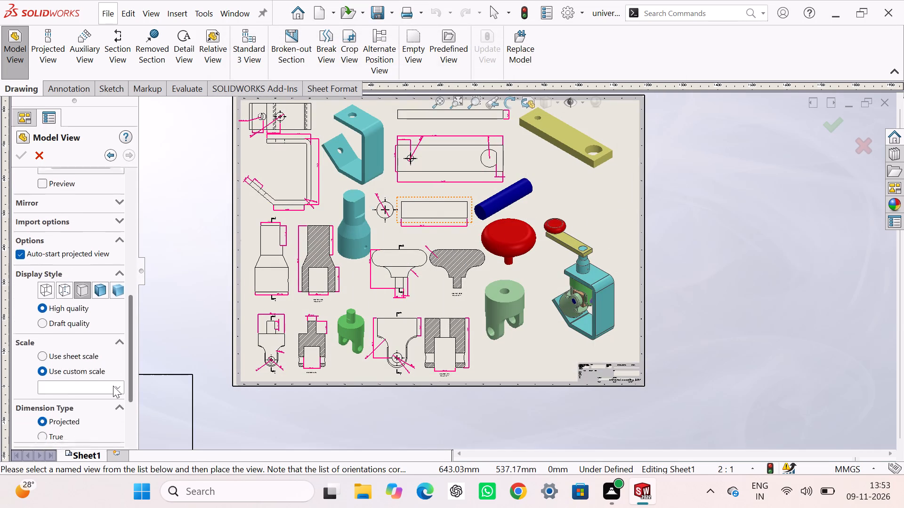
left_click_drag(113, 386, 114, 394)
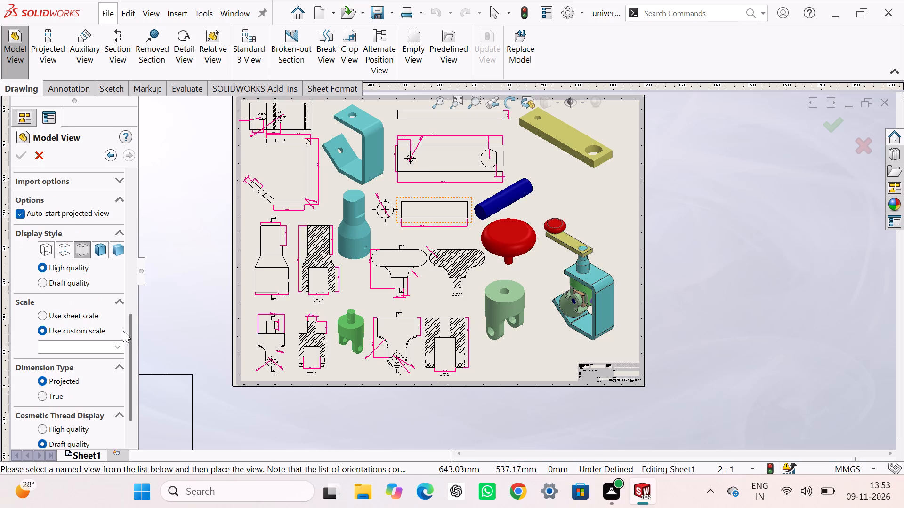
left_click(100, 329)
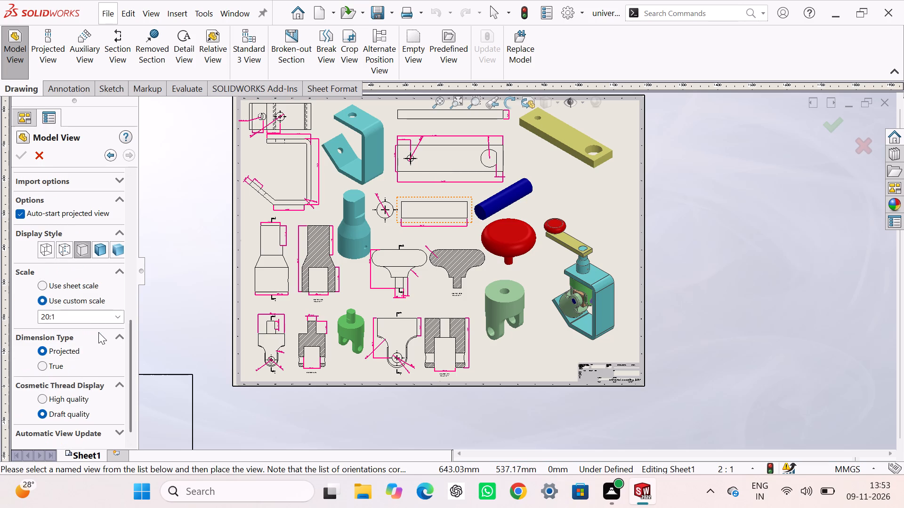
left_click(116, 315)
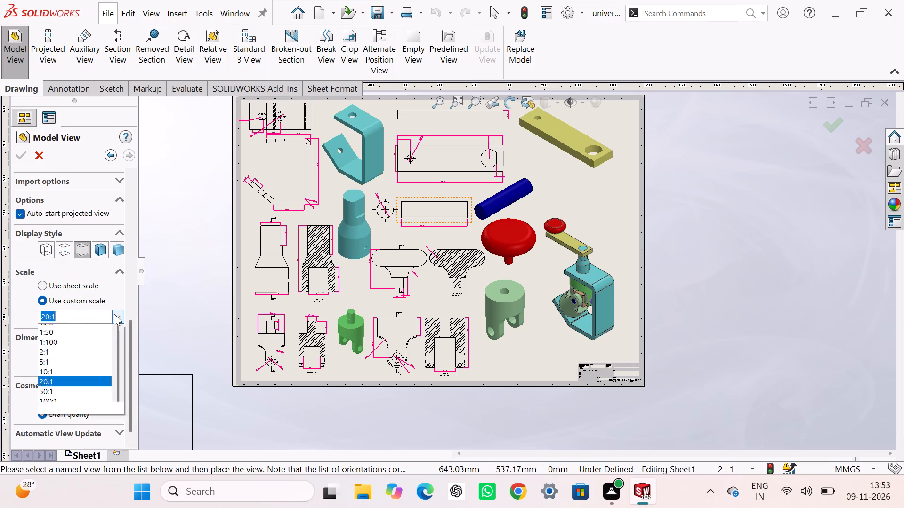
left_click(56, 407)
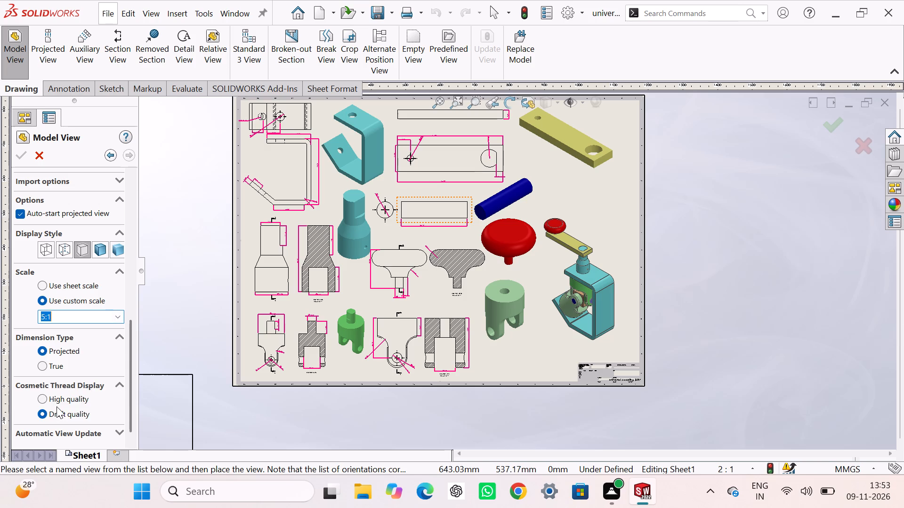
left_click(551, 197)
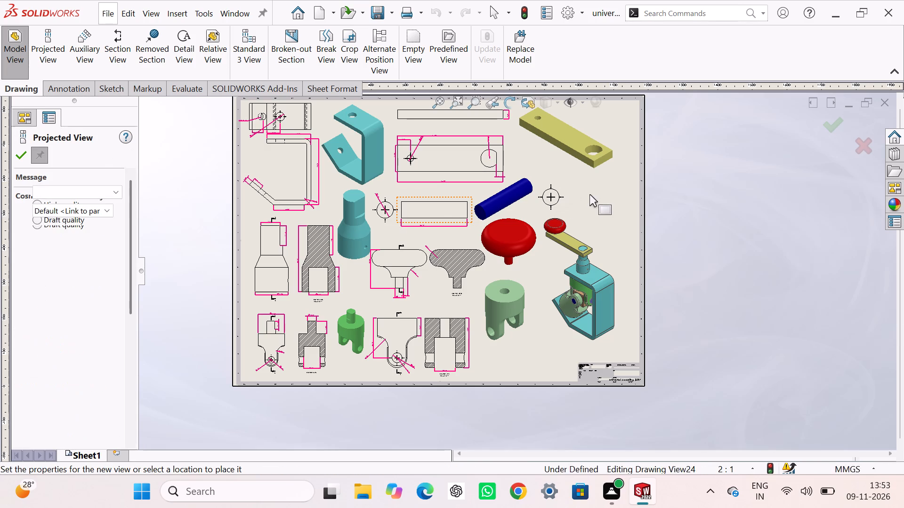
Project a side view and a shaded isometric view from Part9's front view, placing both beside it.
left_click(579, 199)
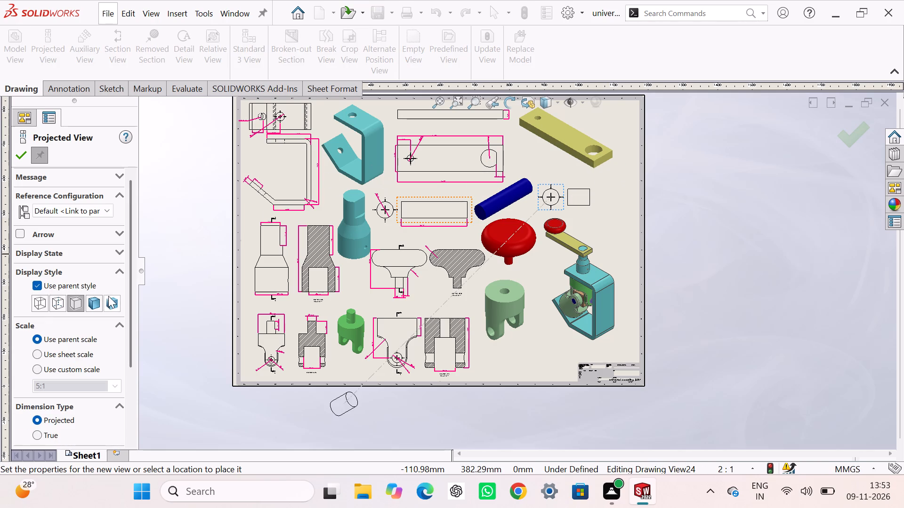
left_click(115, 298)
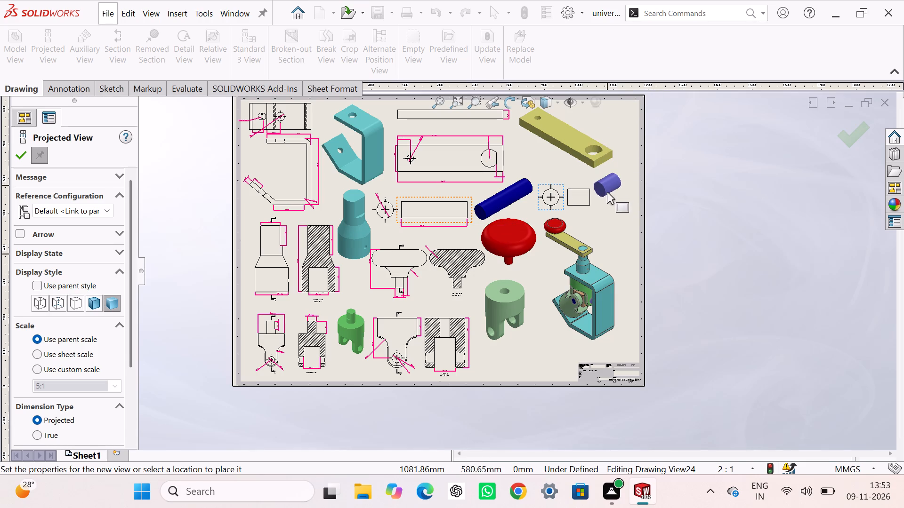
left_click(610, 186, "ctrl")
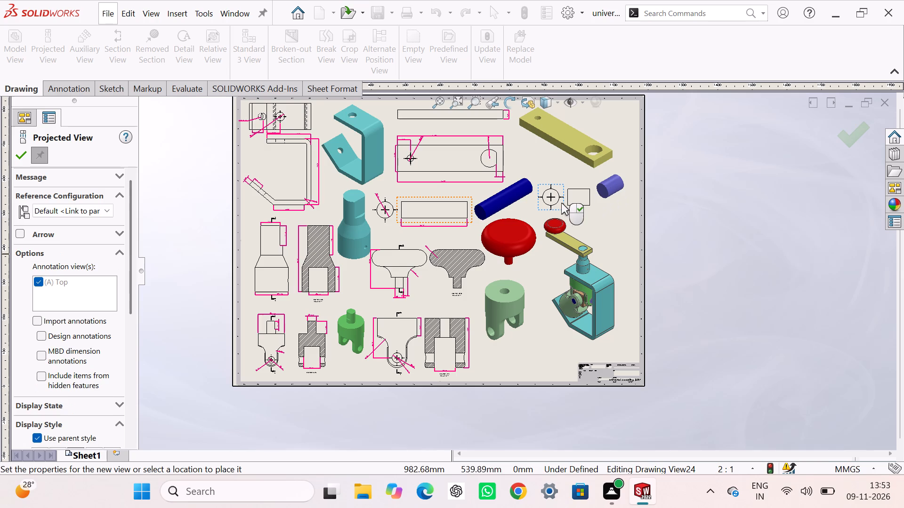
key("Escape")
key("Escape")
key("Escape")
Dimension the length in Part9's side view and the diameter of the circle in its front view.
right_click_drag(660, 246, 660, 246)
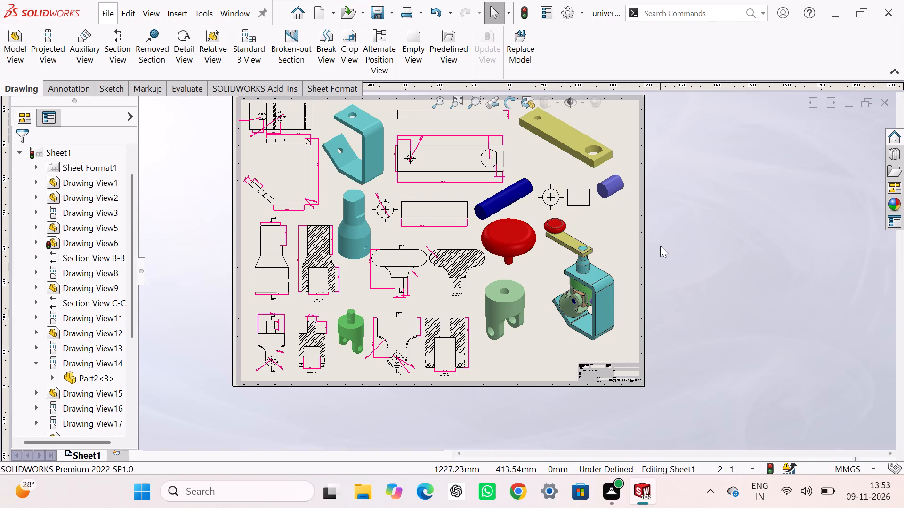
right_click_drag(660, 246, 674, 163)
scroll(586, 207, "down", 8)
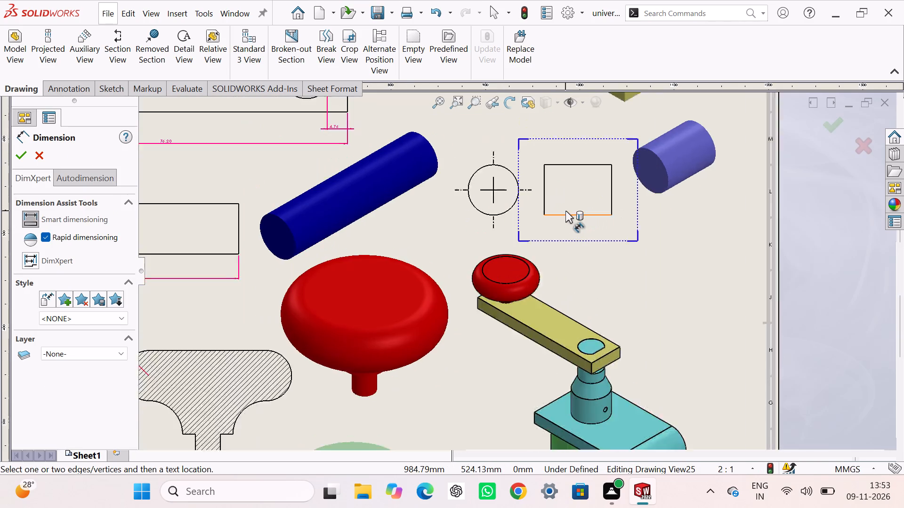
scroll(565, 211, "down", 1)
left_click(569, 227)
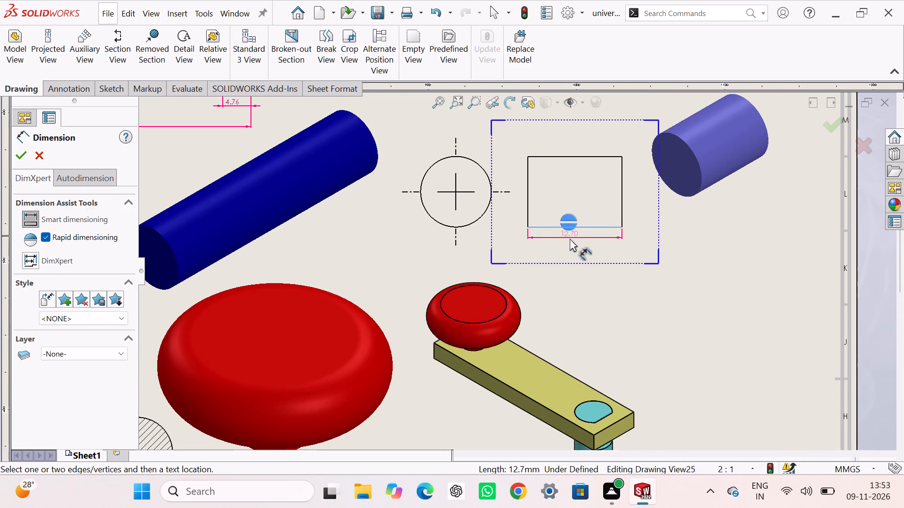
left_click(570, 240)
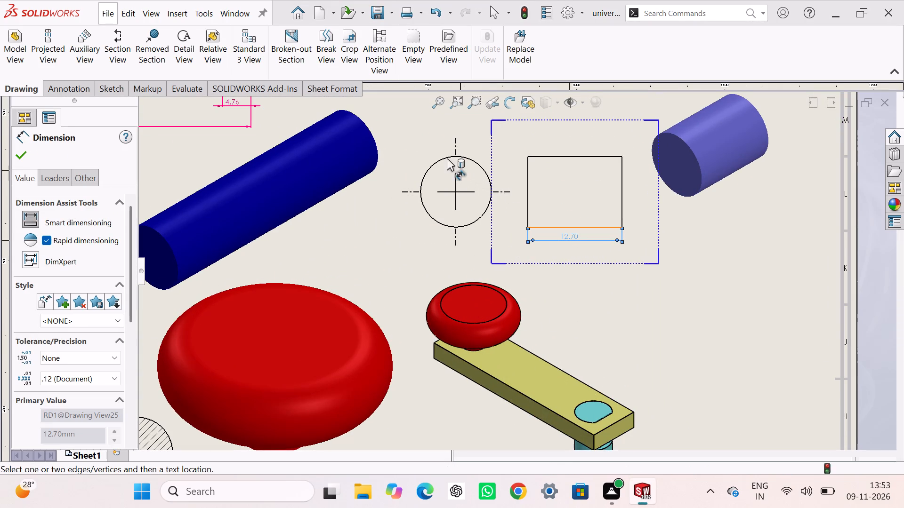
left_click(442, 159)
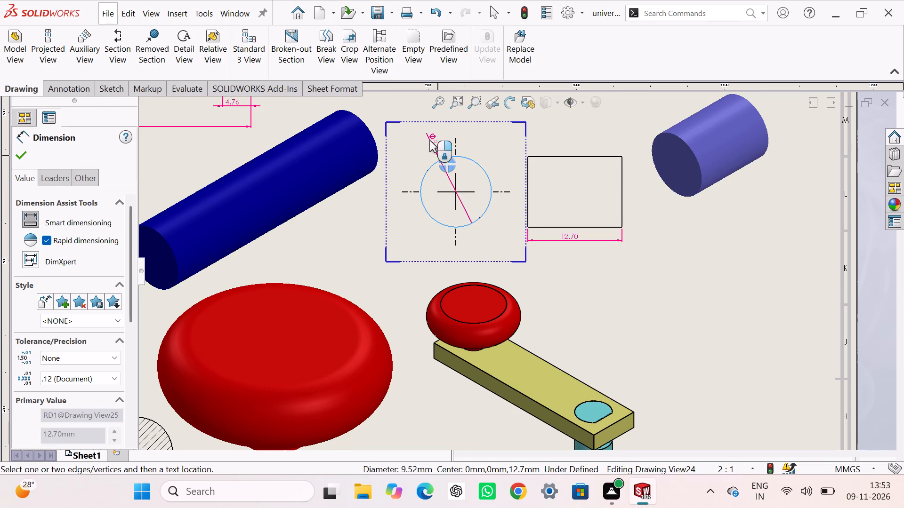
left_click(423, 136)
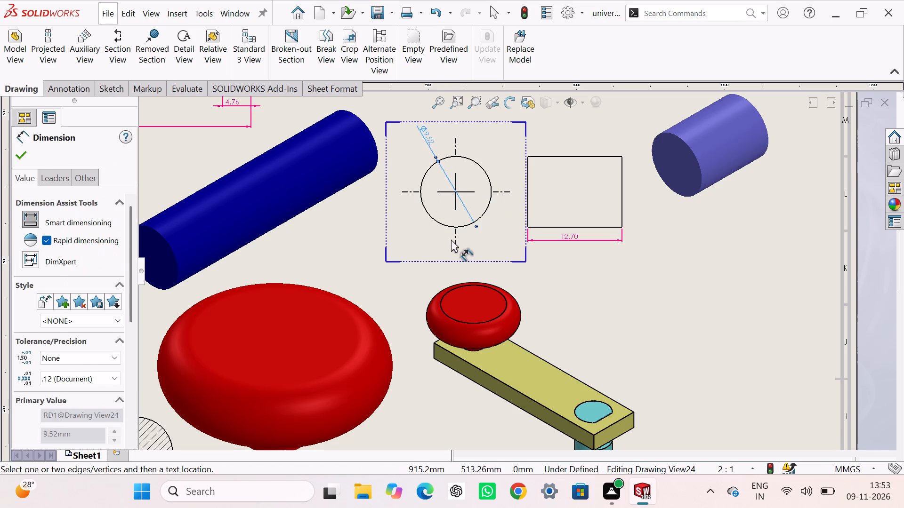
key("Escape")
key("Escape")
Look over the whole sheet to check the layout of all part views and dimensions.
scroll(452, 238, "down", 1)
scroll(452, 238, "up", 9)
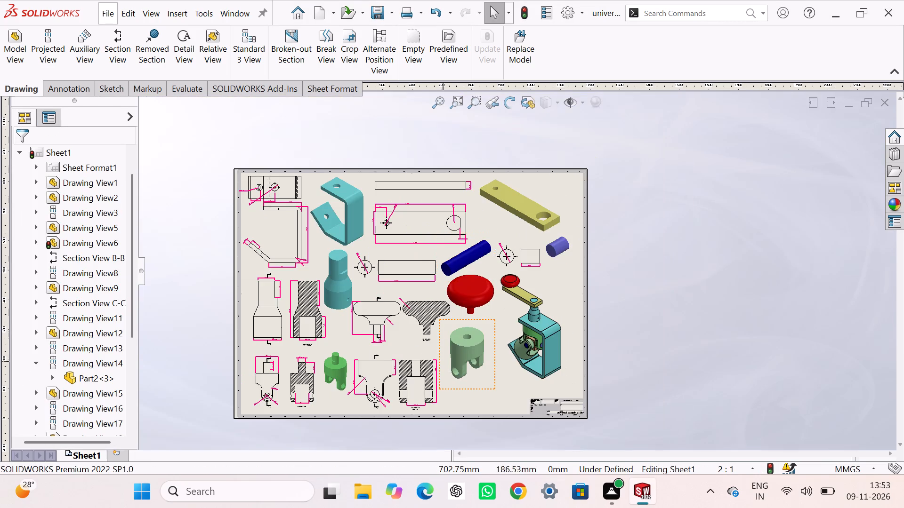
scroll(443, 359, "down", 1)
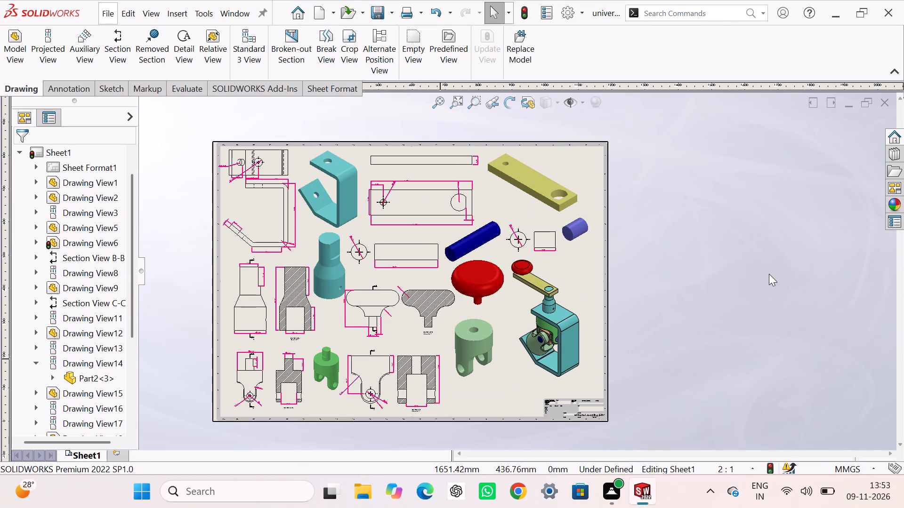
left_click(771, 272)
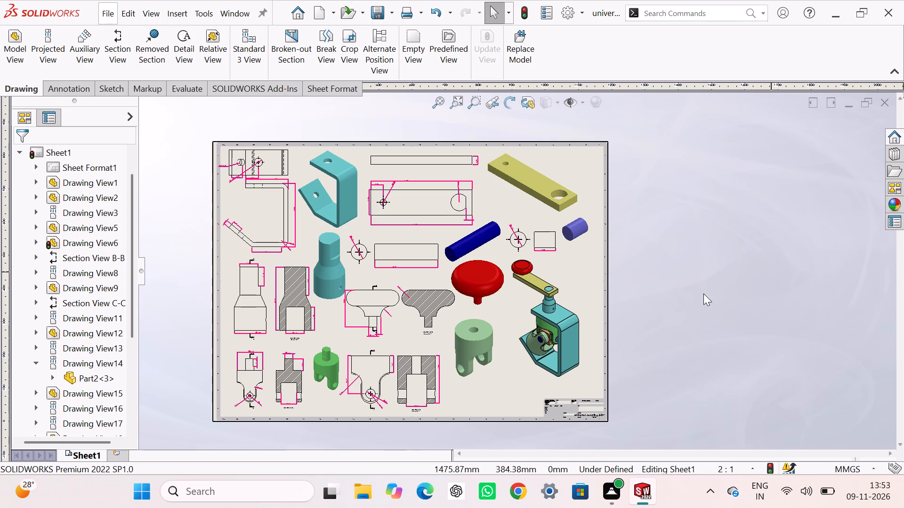
scroll(348, 278, "up", 2)
scroll(346, 280, "down", 3)
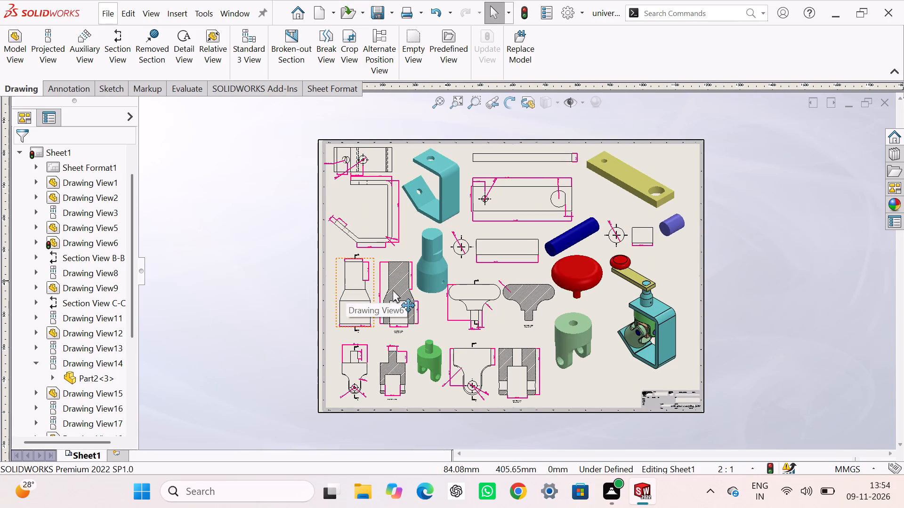
left_click(751, 268)
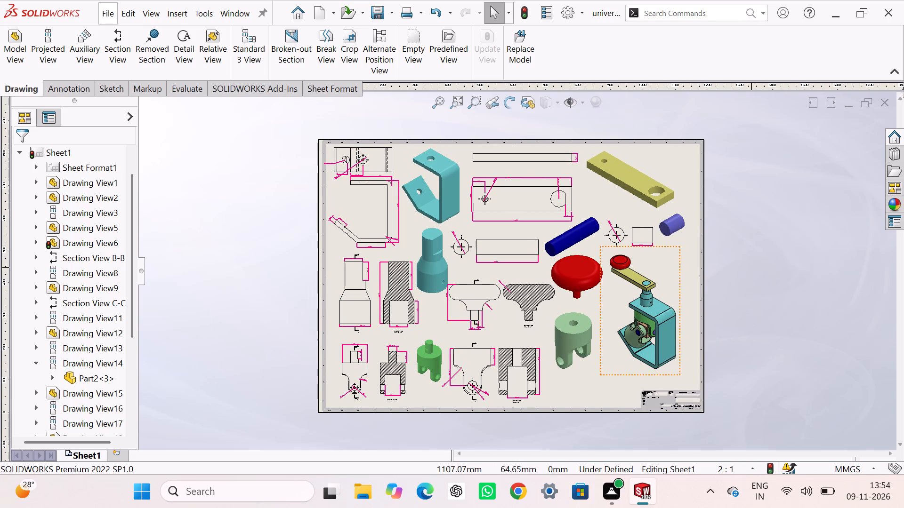
scroll(678, 393, "down", 2)
scroll(678, 393, "up", 3)
scroll(527, 114, "down", 1)
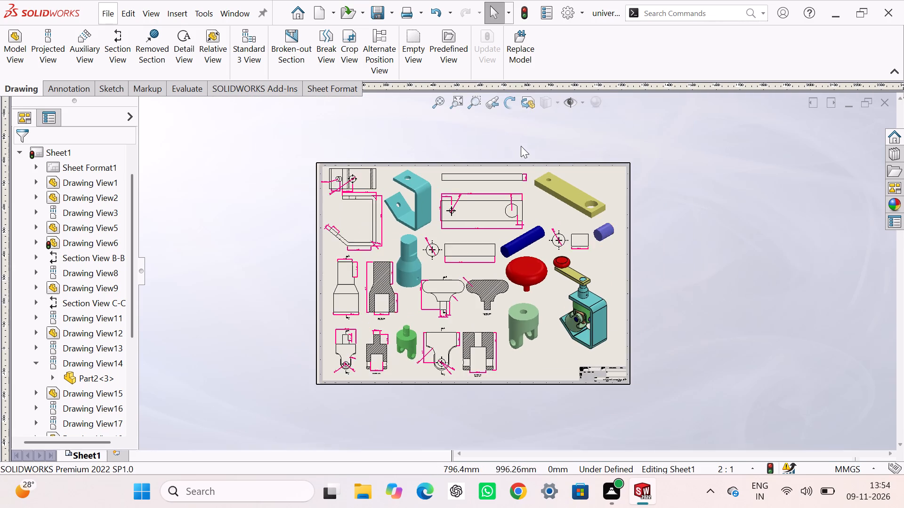
scroll(518, 163, "down", 1)
Save the drawing as a PDF named universal coupling joint in the Solidworks folder.
key("ctrl+s")
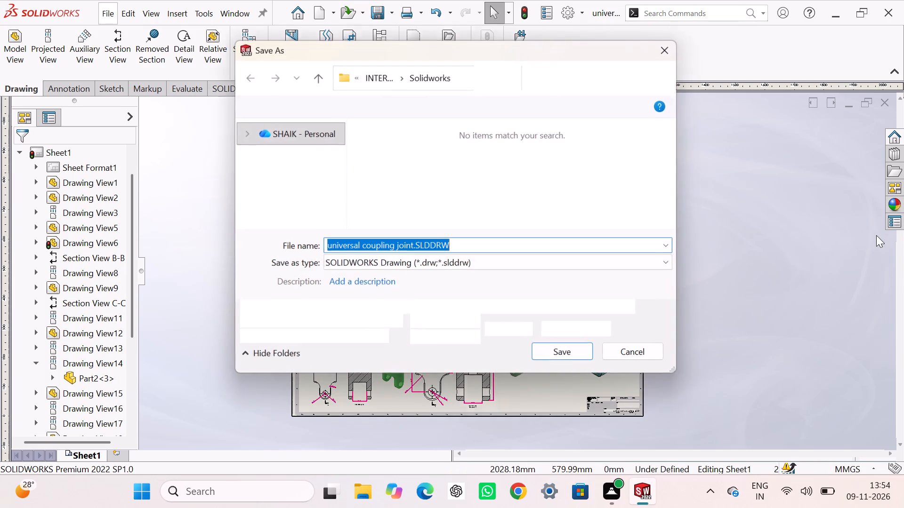
left_click(617, 264)
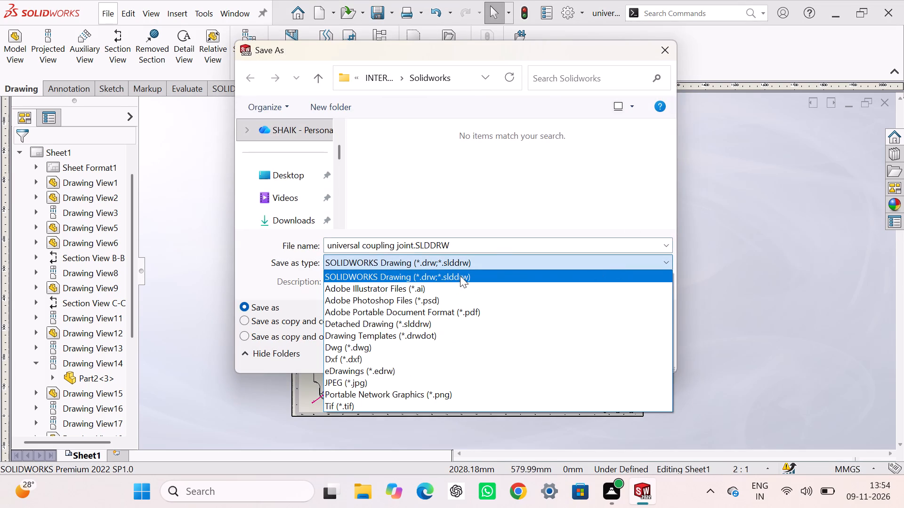
left_click(460, 308)
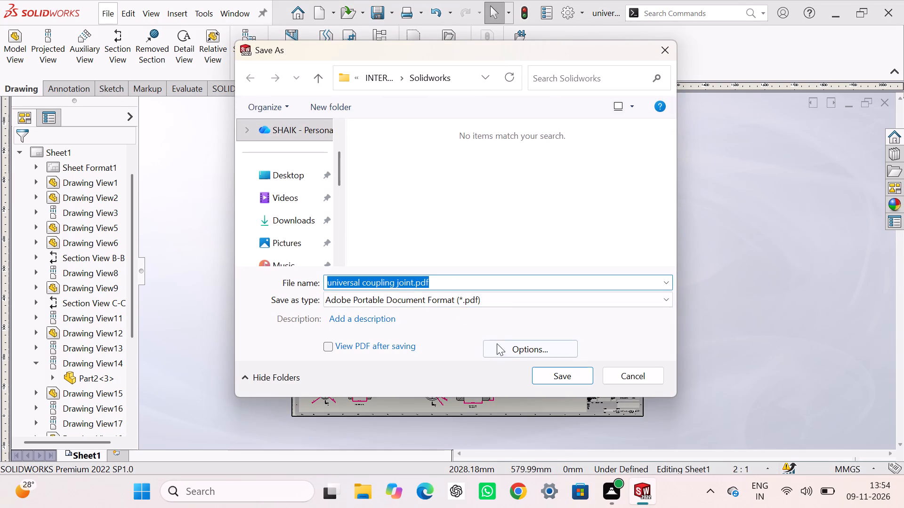
left_click(547, 373)
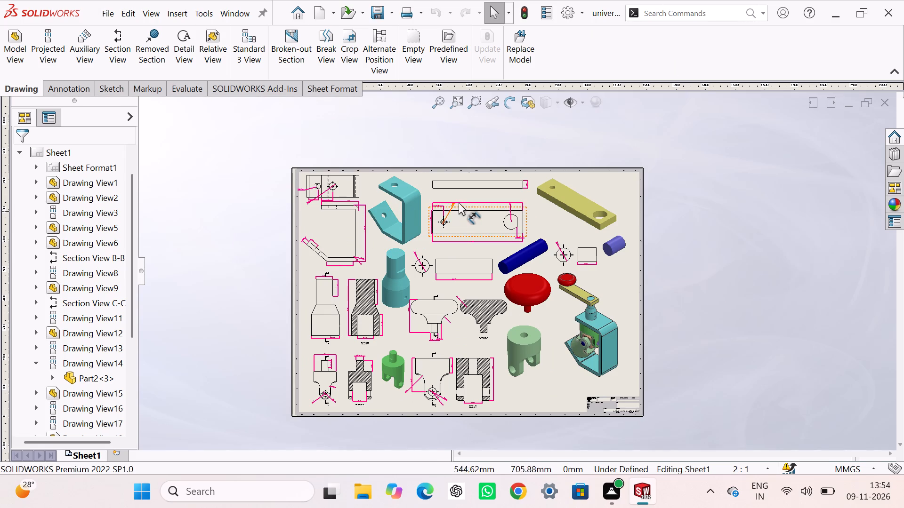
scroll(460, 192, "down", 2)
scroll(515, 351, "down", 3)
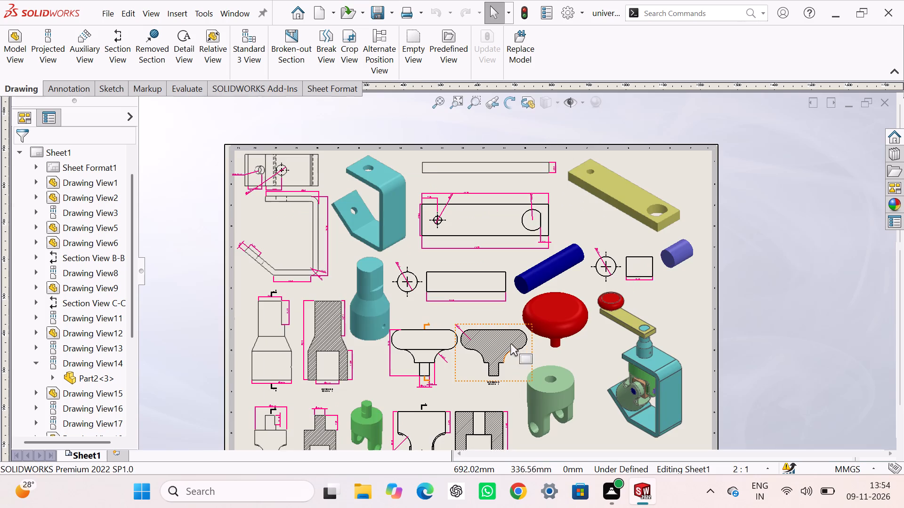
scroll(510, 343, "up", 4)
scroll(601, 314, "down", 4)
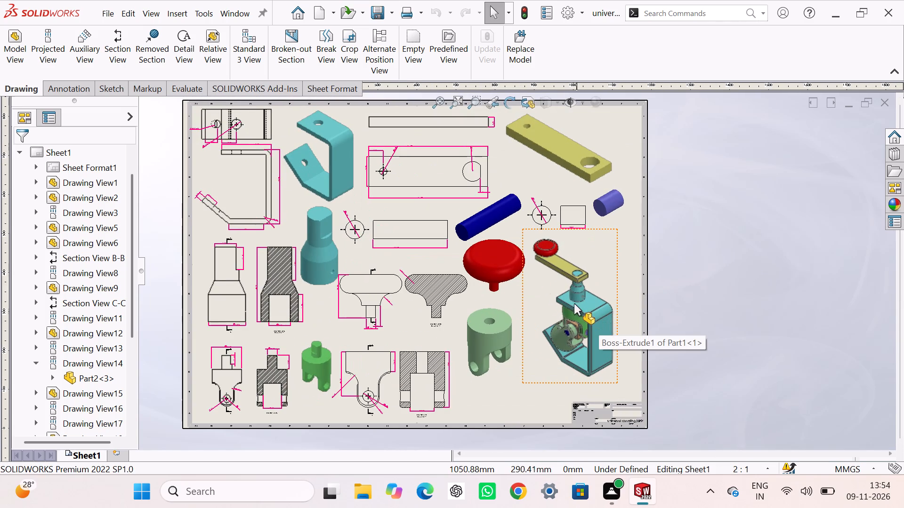